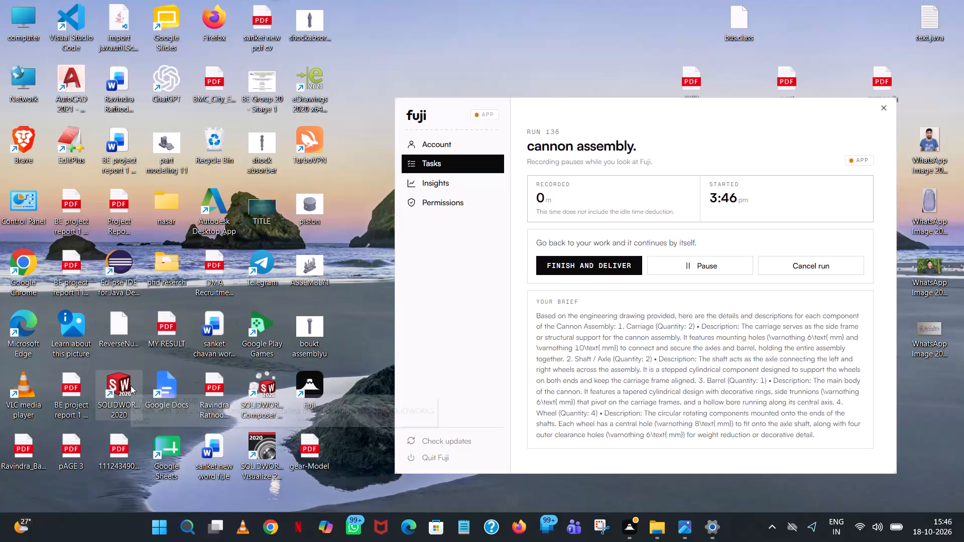
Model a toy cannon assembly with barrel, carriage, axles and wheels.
Launch SOLIDWORKS 2020 and create a new part document.
double_click(131, 385)
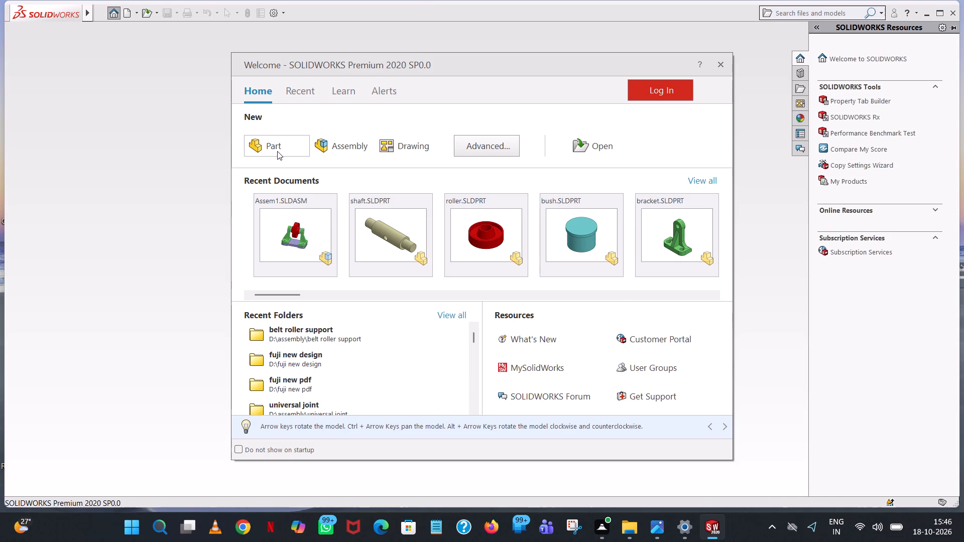
double_click(277, 151)
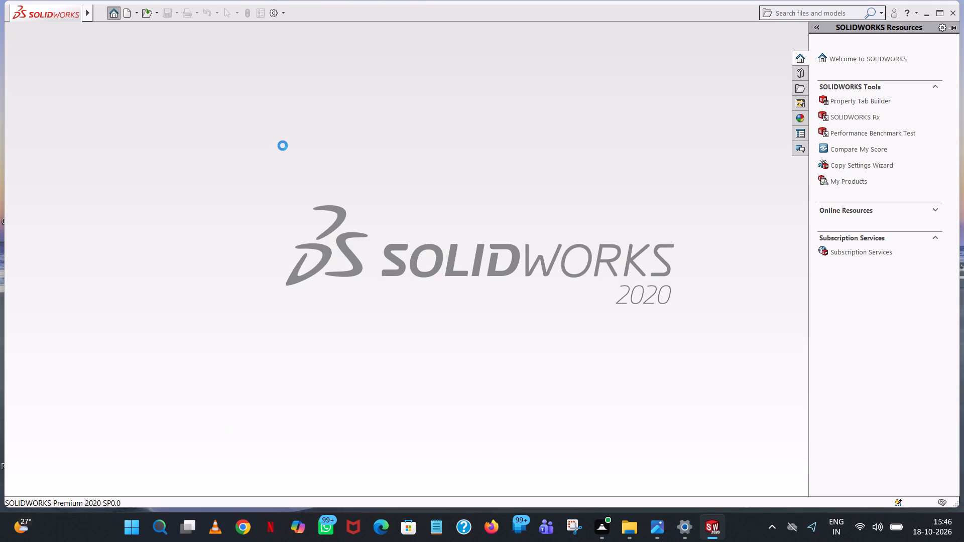
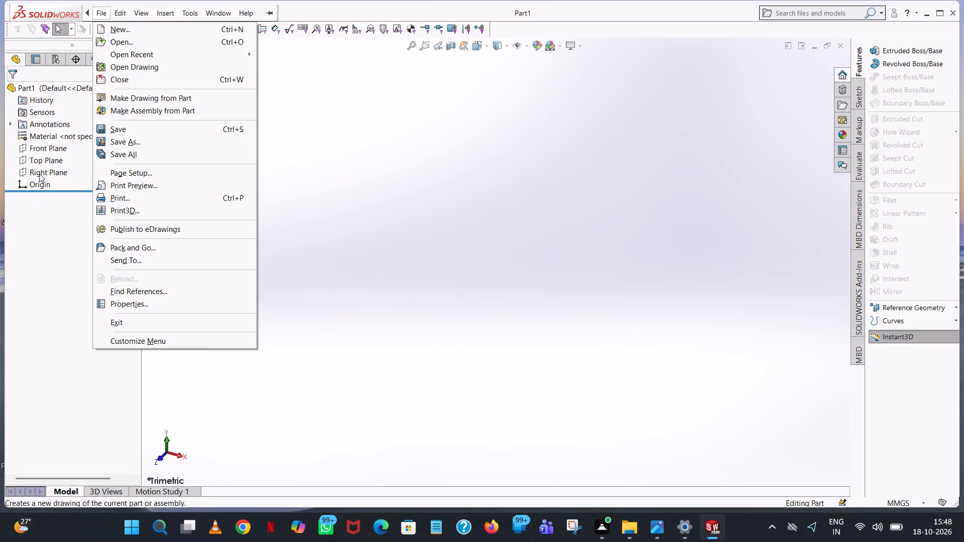
Start a sketch on the Top Plane and draw a circle centred on the origin.
left_click(39, 158)
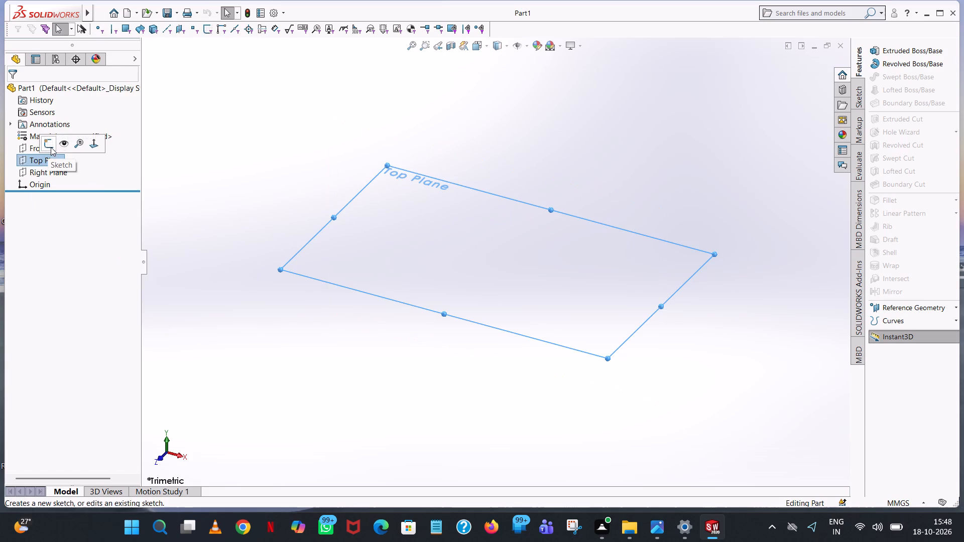
left_click(51, 147)
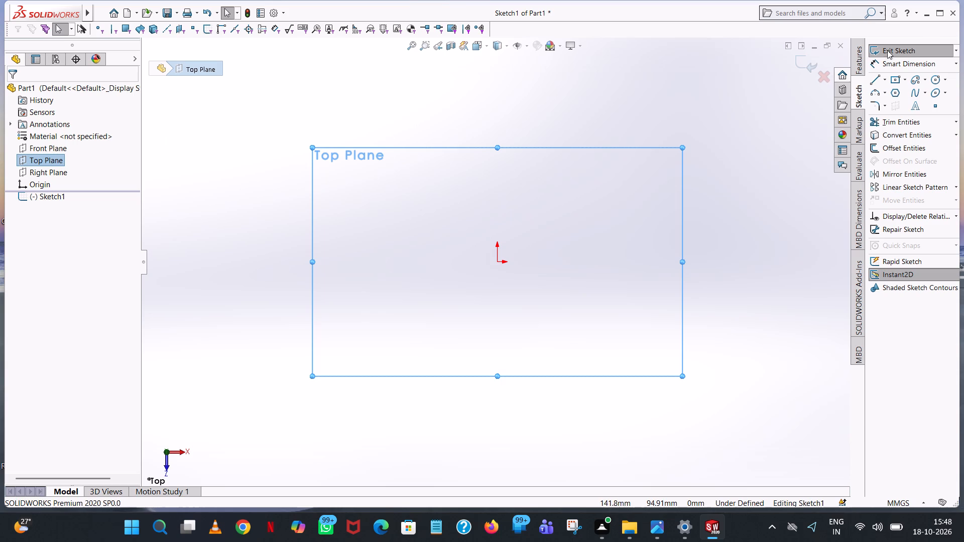
left_click(934, 80)
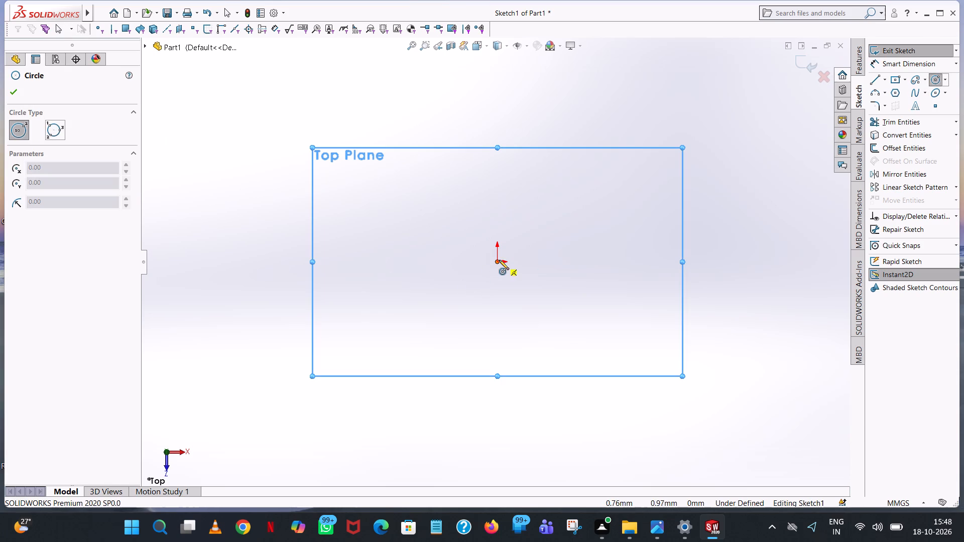
left_click(497, 261)
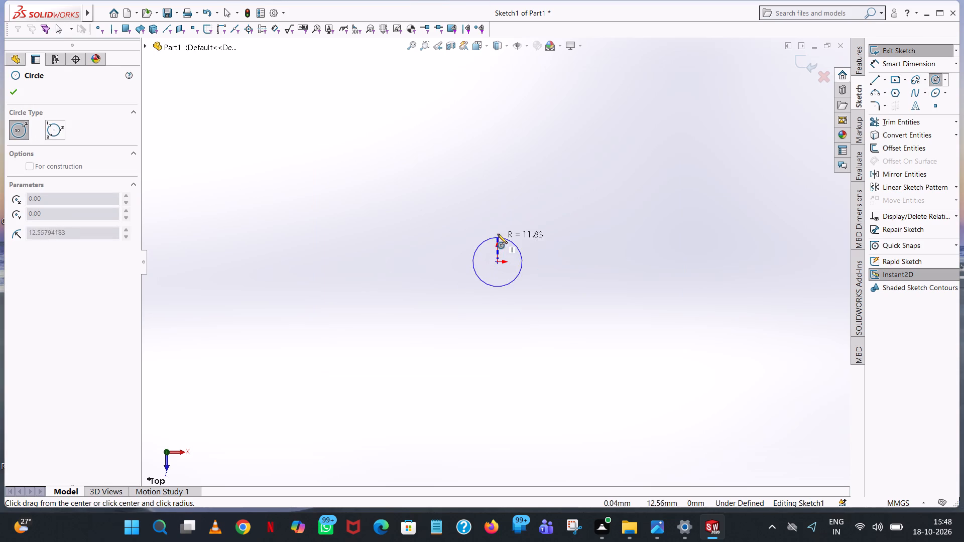
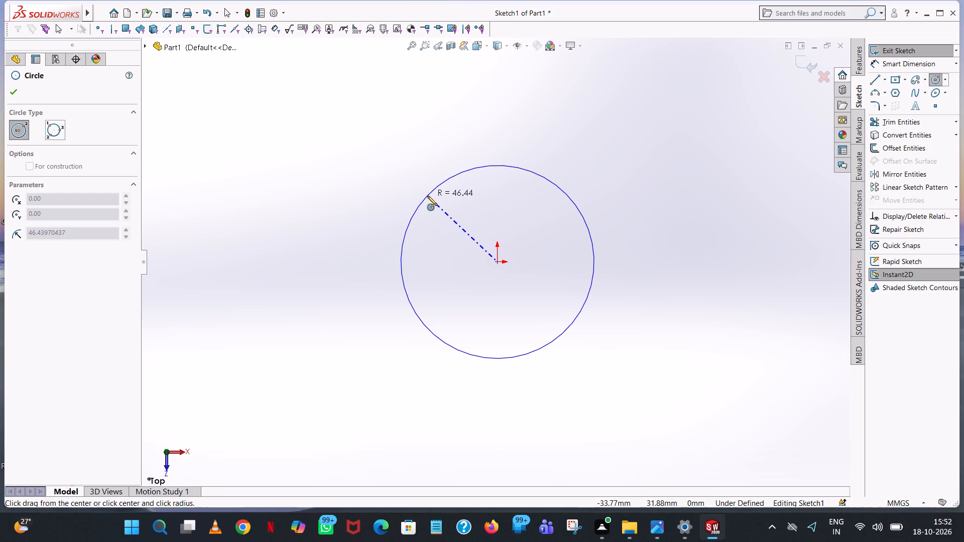
Draw a circle centred on the origin in the Top Plane sketch and set its radius to 25 mm.
right_click(424, 196)
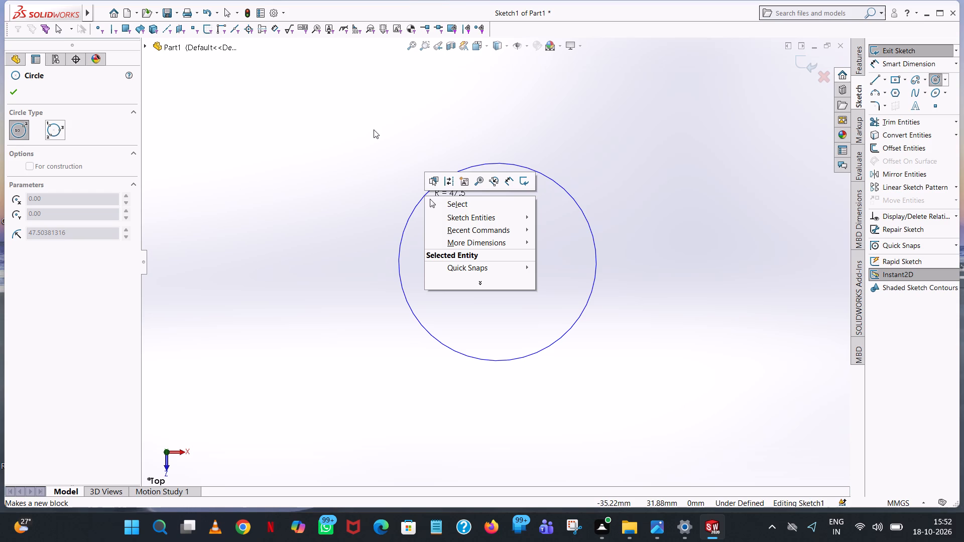
left_click(454, 206)
left_click(939, 83)
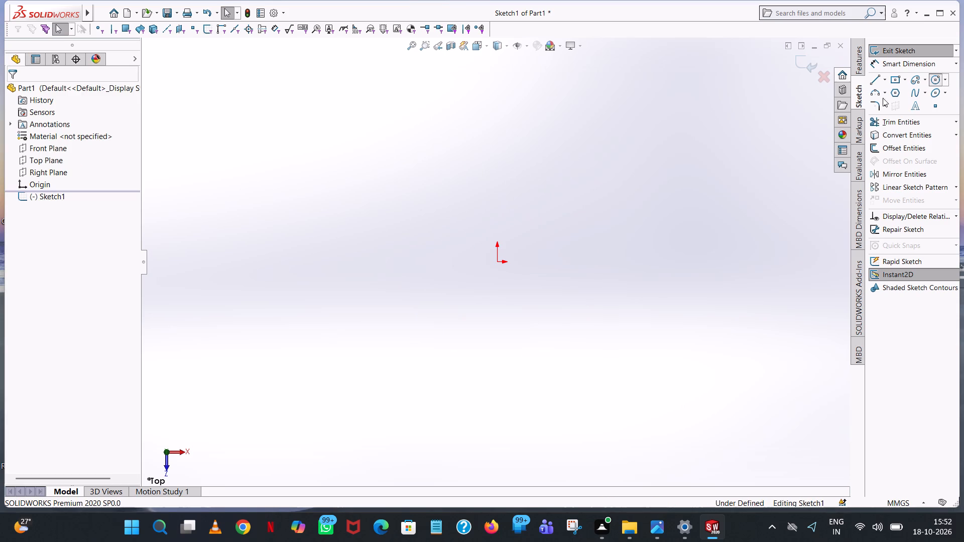
left_click(495, 262)
left_click(504, 156)
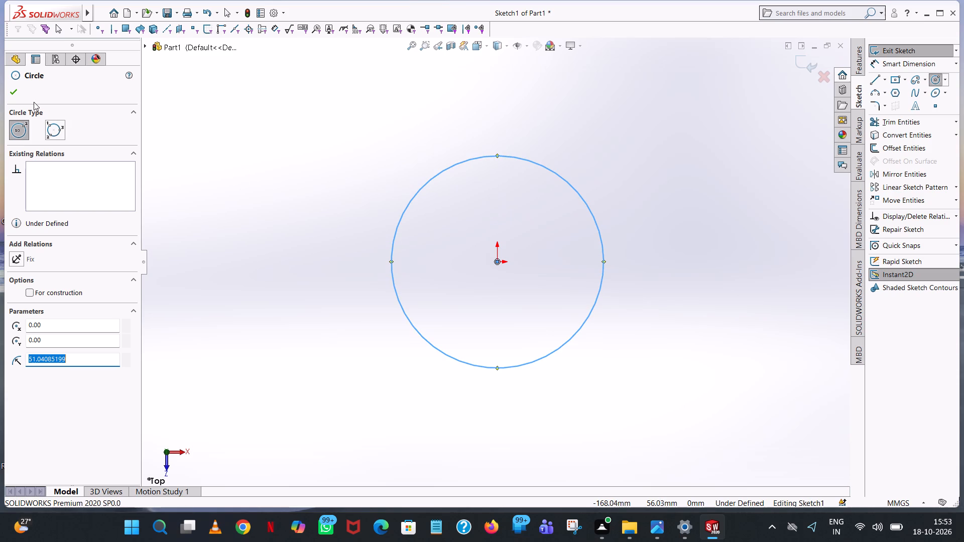
left_click(18, 94)
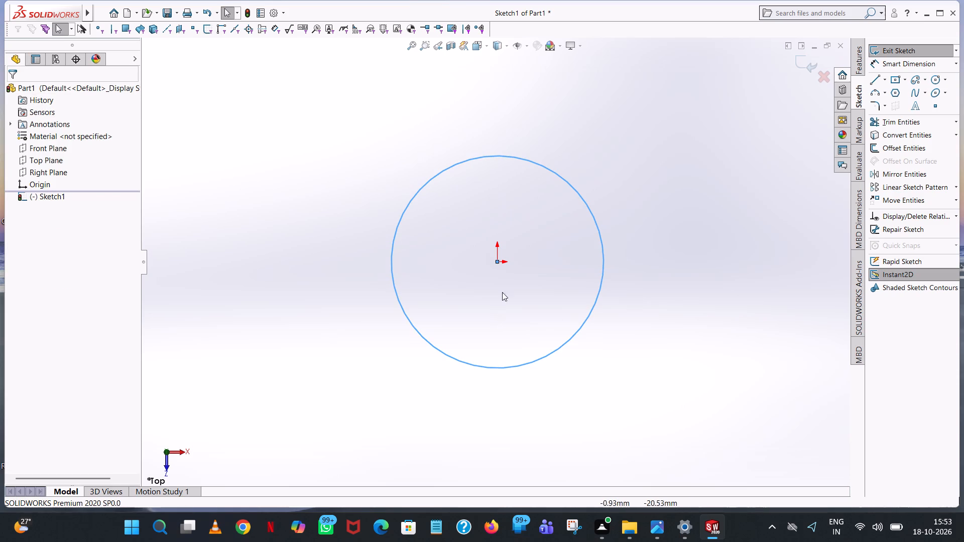
left_click(538, 165)
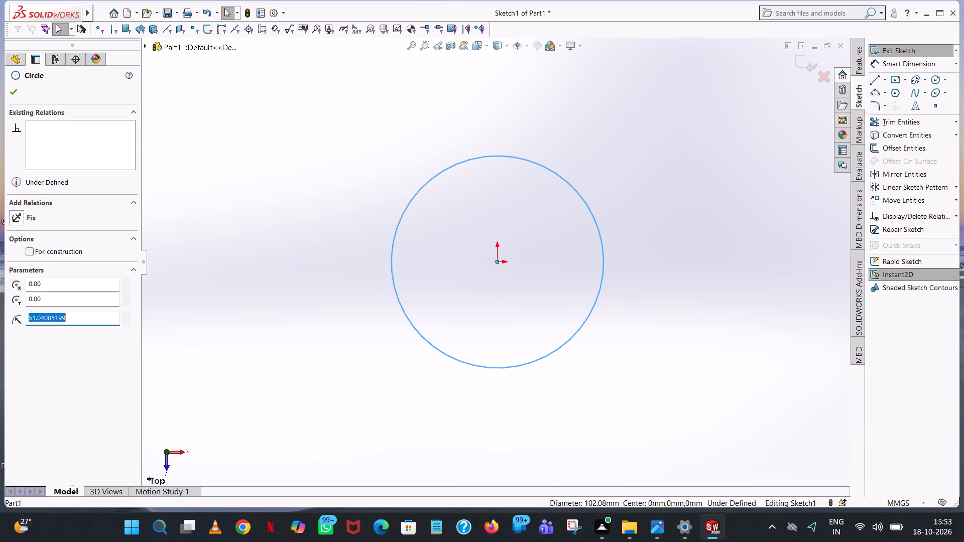
type("25")
key("Return")
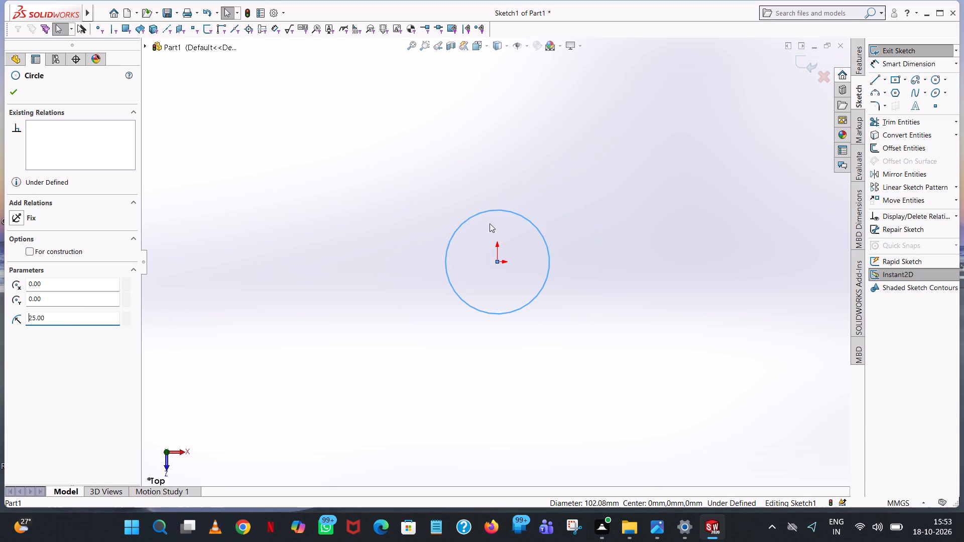
left_click(540, 189)
Add a 50 mm diameter dimension to the circle with Smart Dimension.
scroll(501, 268, "down", 6)
scroll(504, 269, "up", 2)
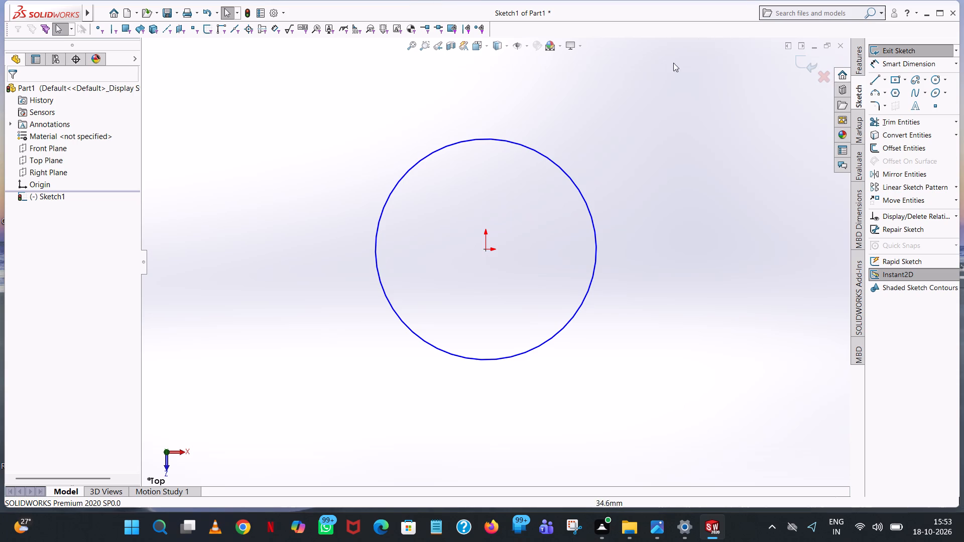
left_click(904, 62)
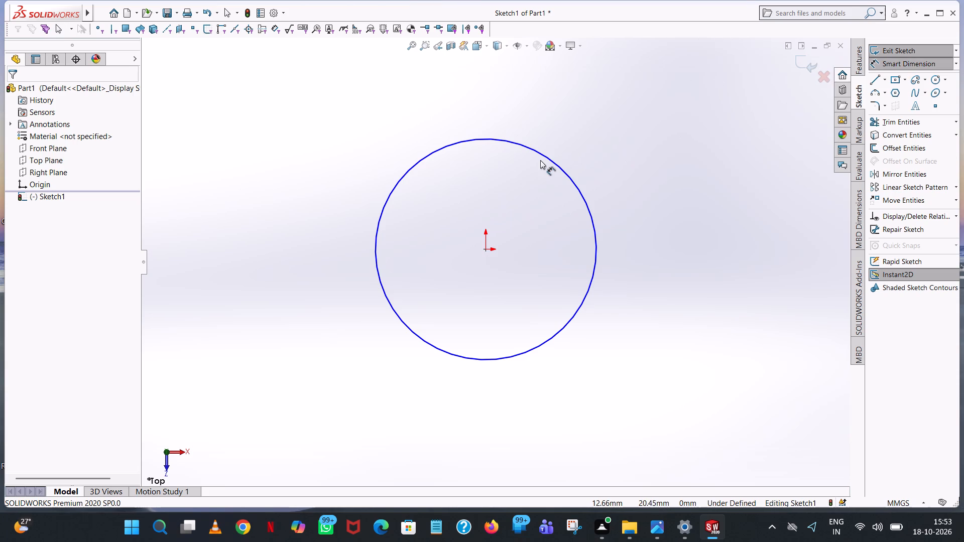
left_click(542, 154)
left_click(728, 145)
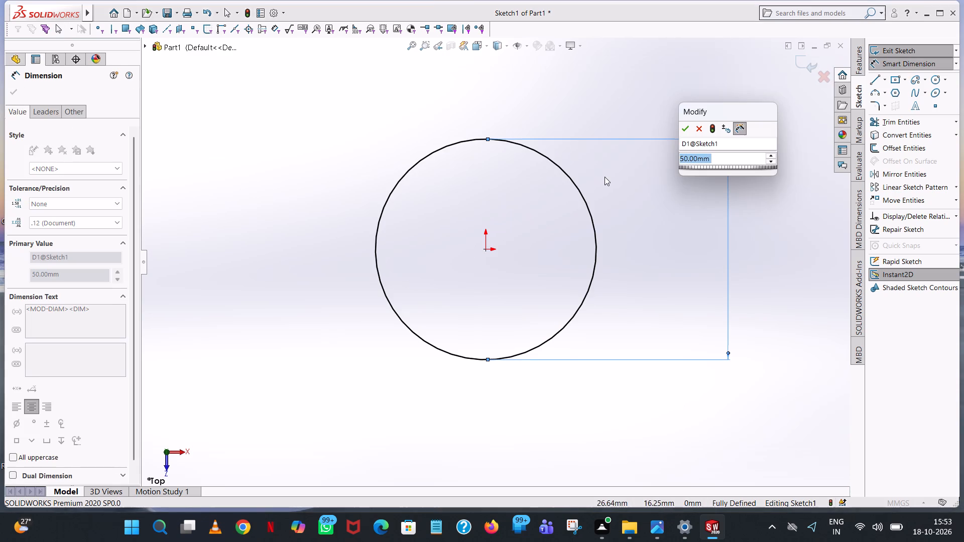
left_click(685, 126)
left_click(637, 103)
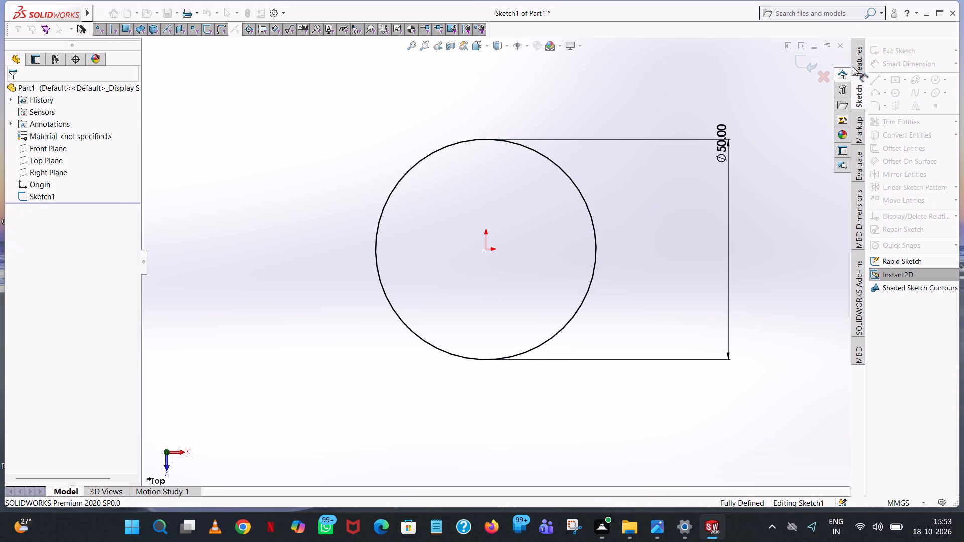
Extrude the circle as a boss with the Mid Plane end condition and a depth of 9 mm.
left_click(861, 54)
left_click(905, 54)
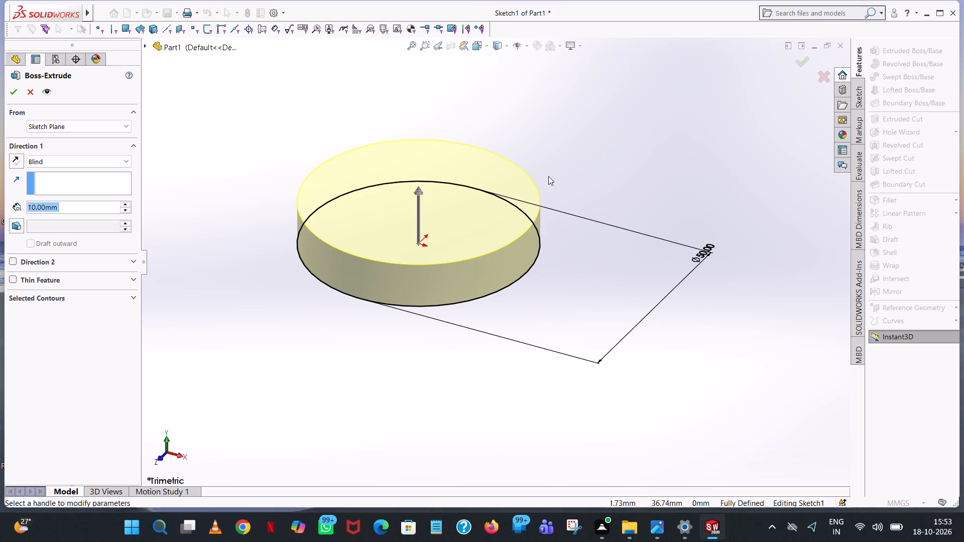
left_click(122, 164)
left_click(57, 212)
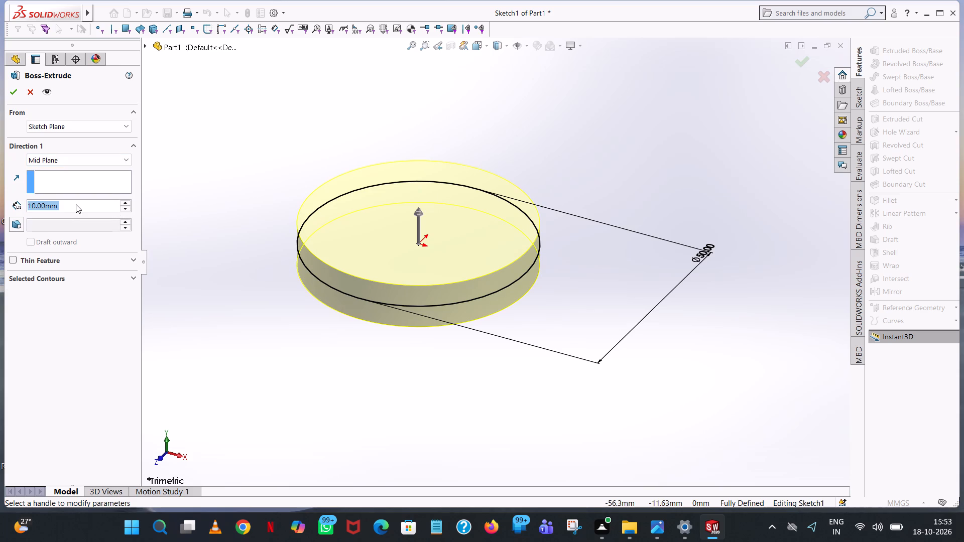
key("9")
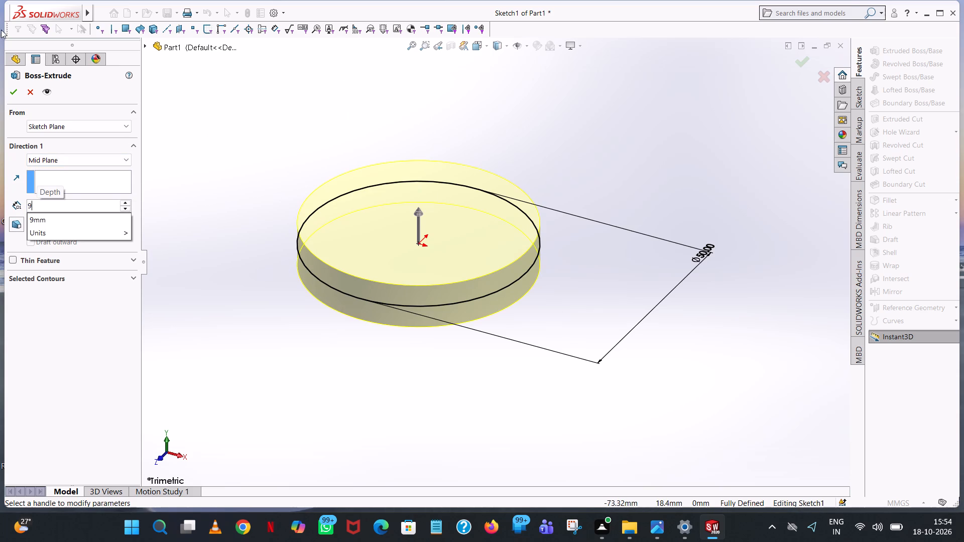
left_click(247, 91)
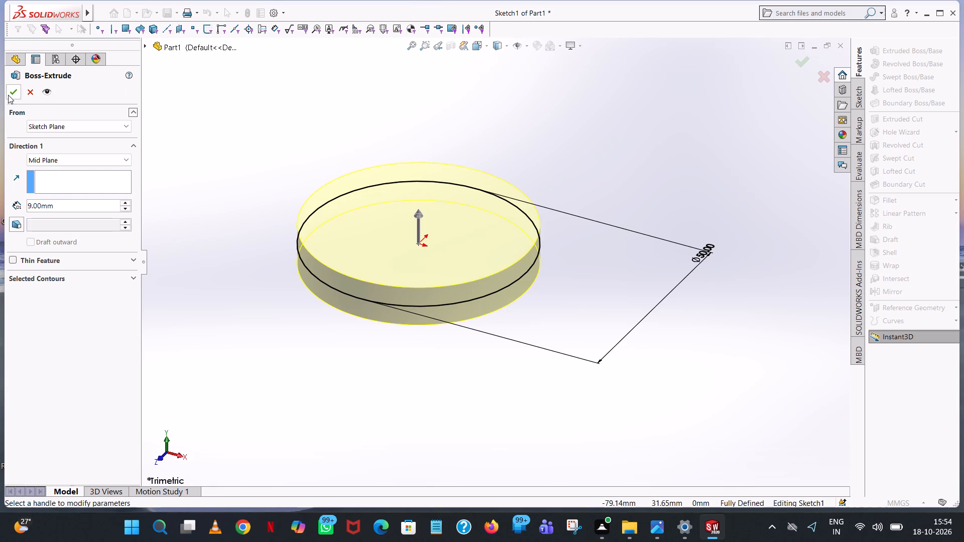
left_click(11, 94)
left_click(558, 150)
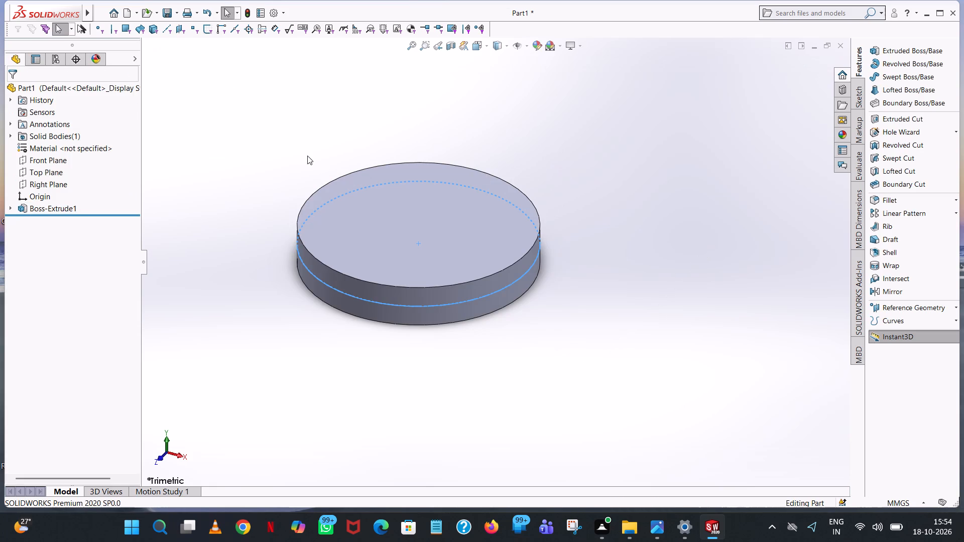
Start an Extruded Cut sketch on the disc's top face and draw an origin-centred circle with a 20 mm radius.
middle_click_drag(452, 92, 432, 261)
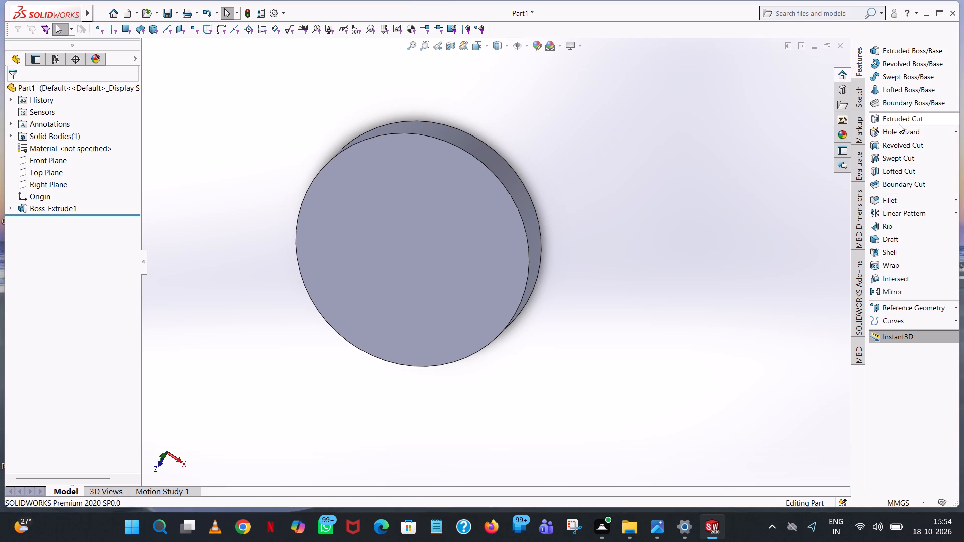
left_click(899, 124)
left_click(476, 206)
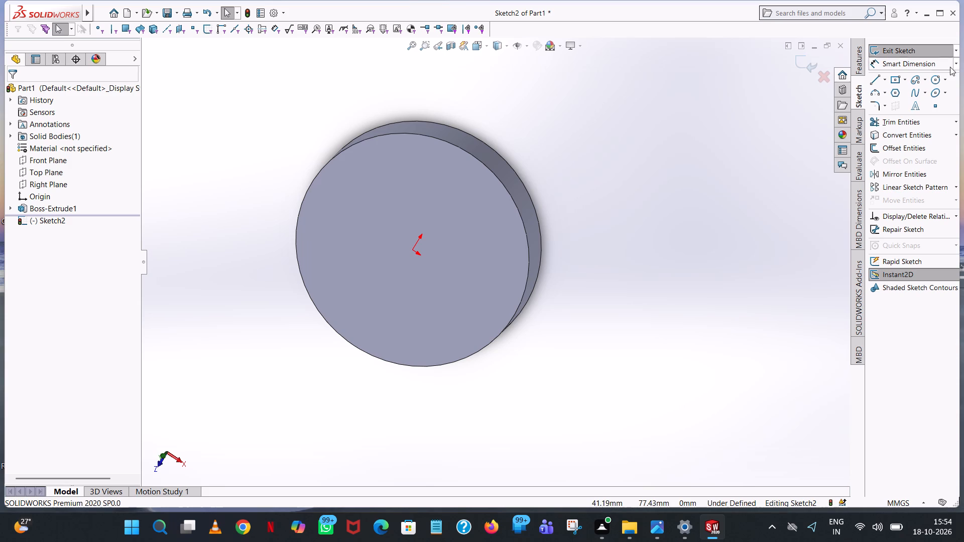
left_click(934, 77)
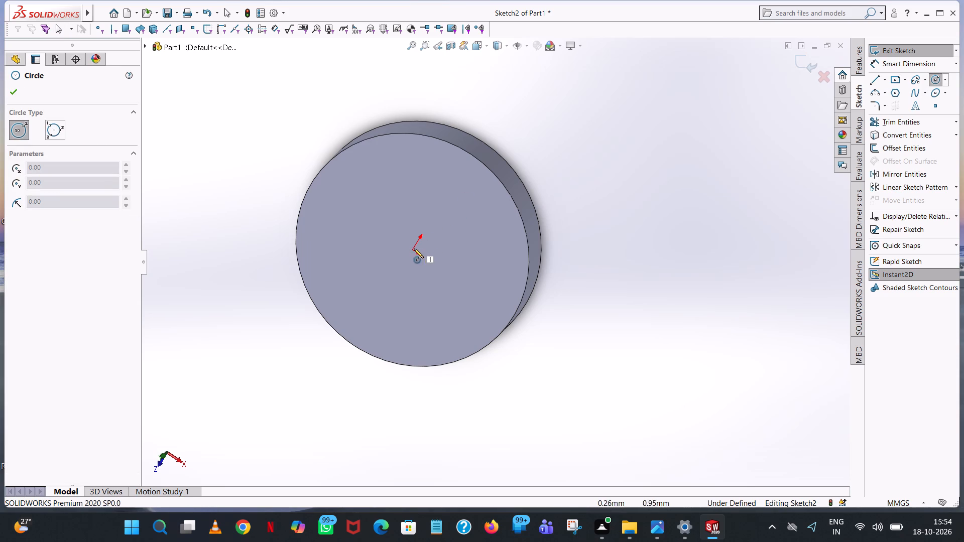
left_click(412, 250)
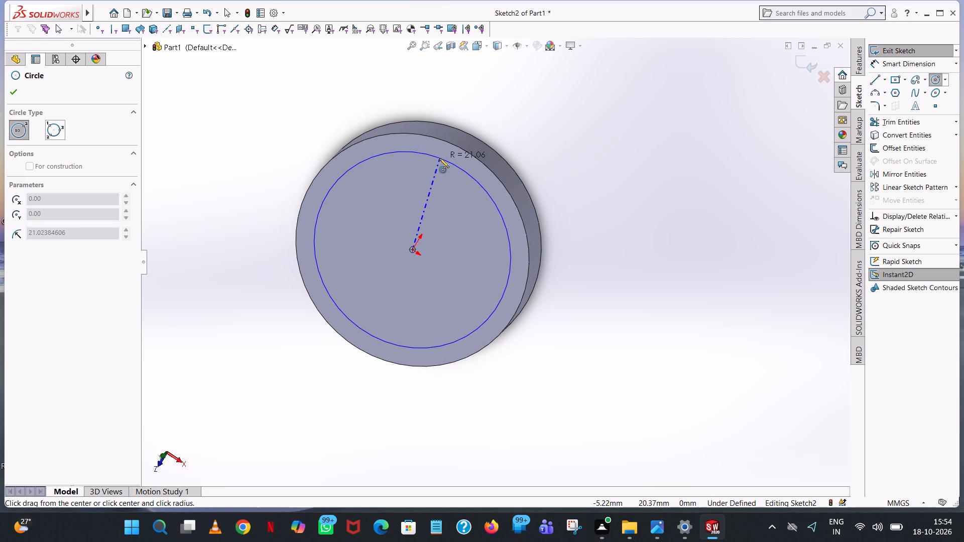
left_click(439, 158)
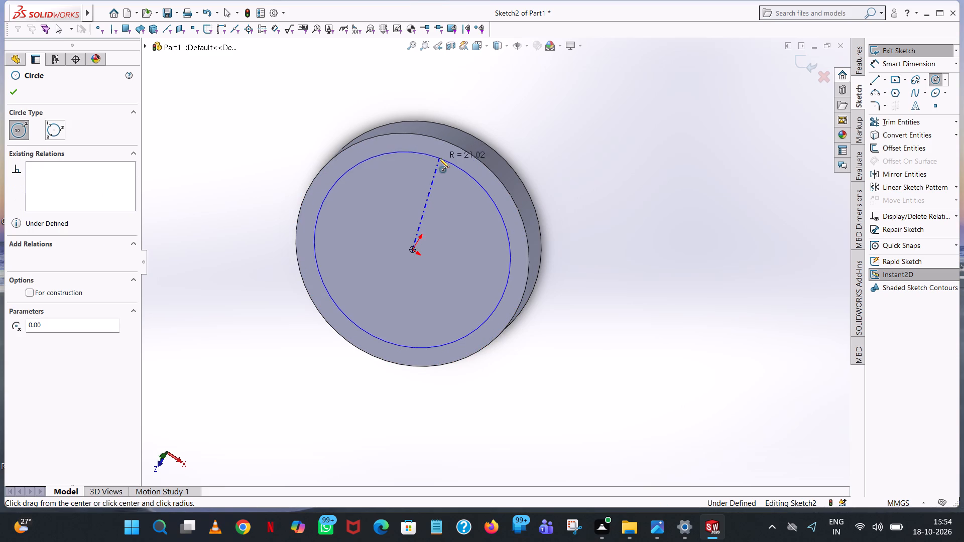
type("20")
key("Return")
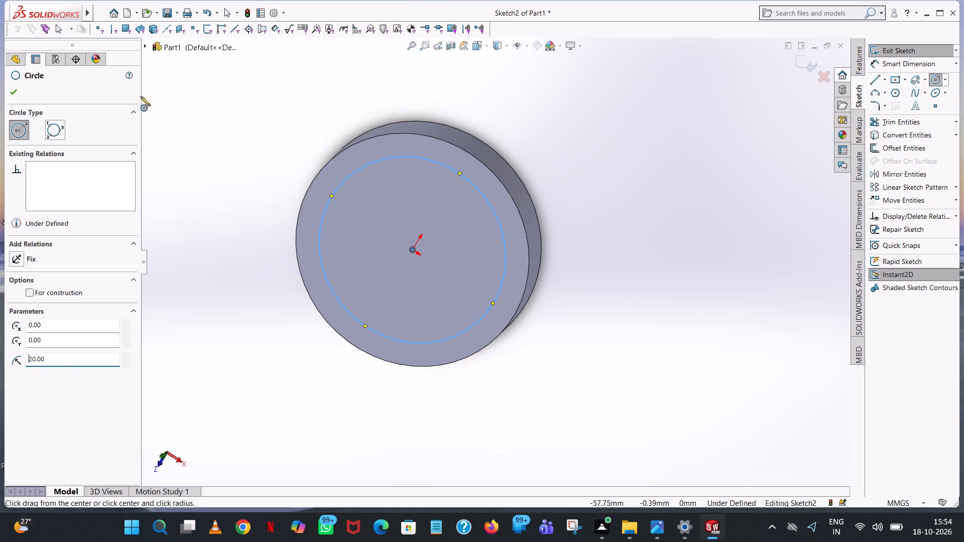
left_click(11, 92)
left_click(585, 95)
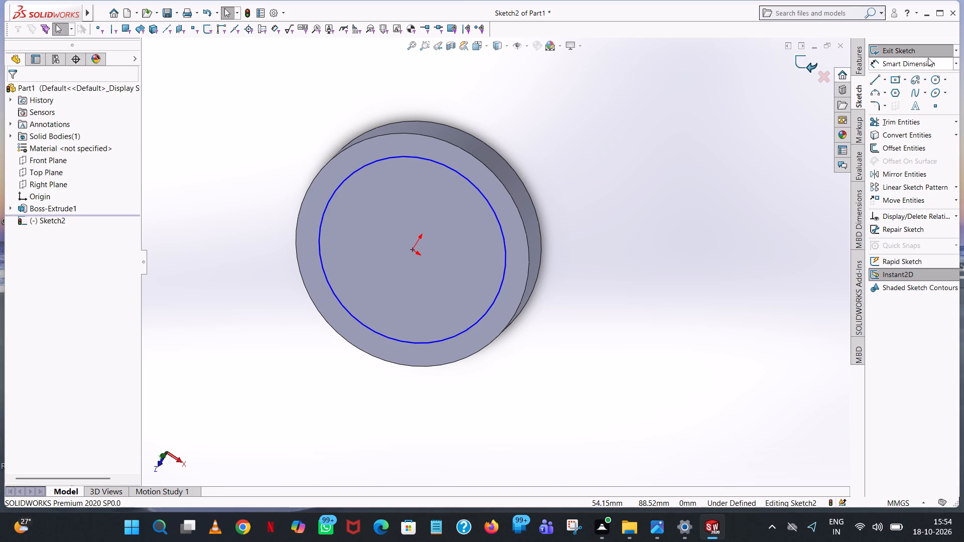
Add a 40 mm diameter dimension to the circle on the disc's top face.
left_click(918, 68)
left_click(418, 159)
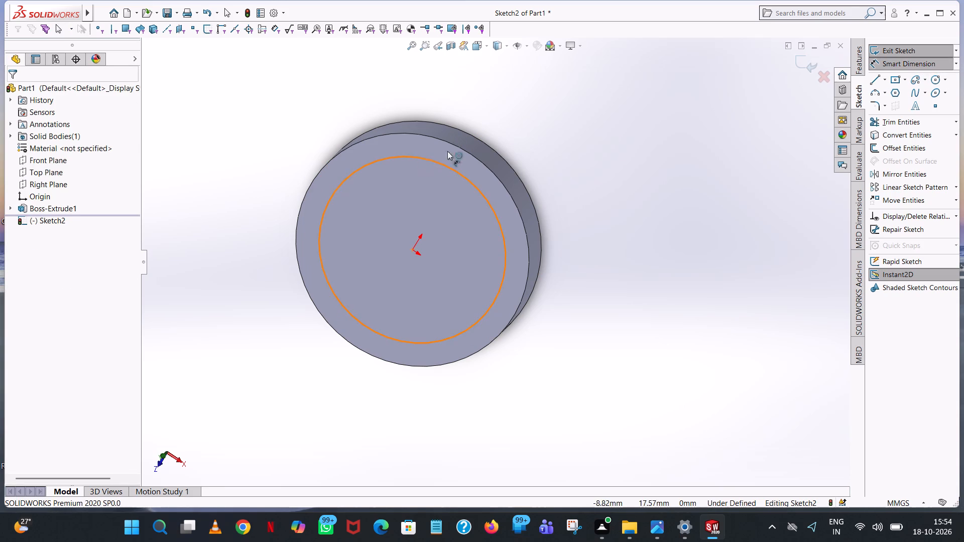
left_click(765, 141)
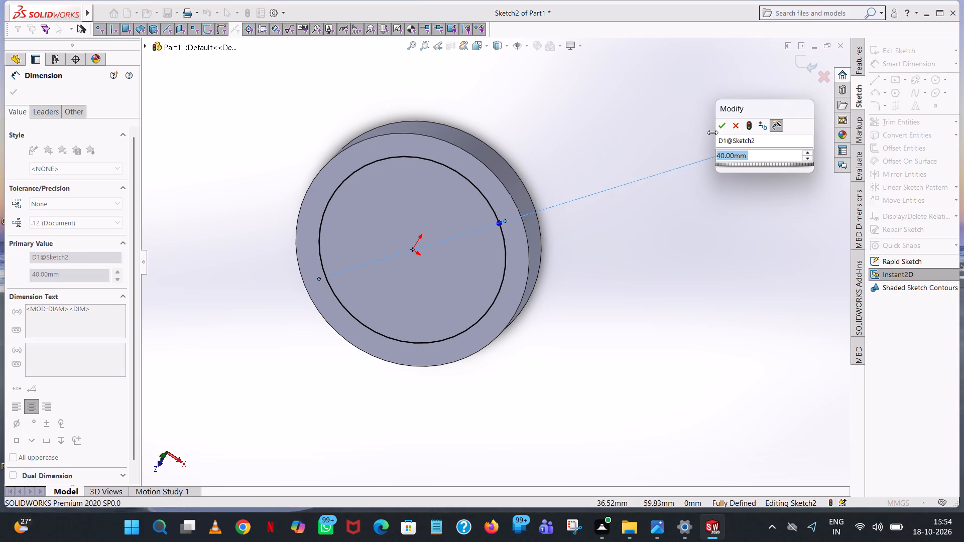
left_click(718, 128)
left_click(668, 120)
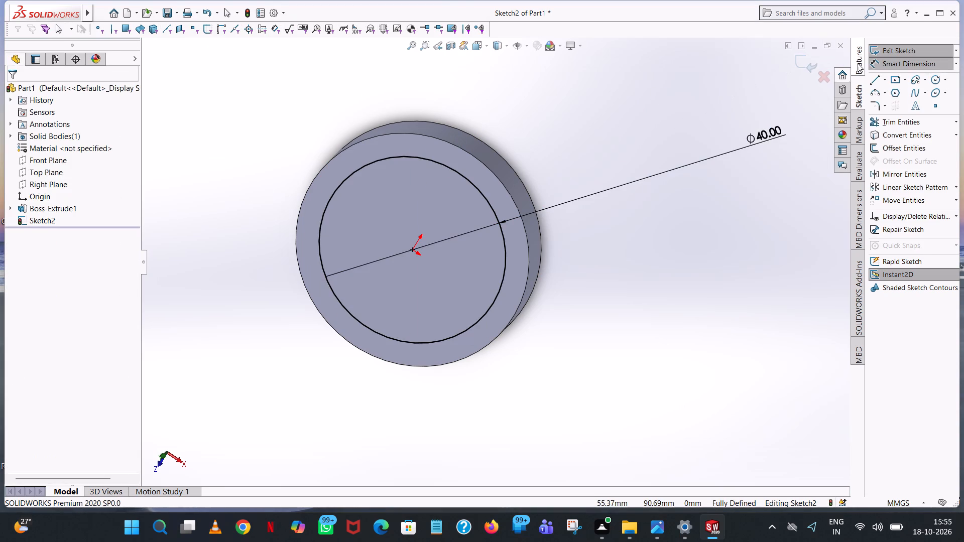
Cut the 40 mm circle into the disc with a Blind depth of 2 mm.
left_click(858, 63)
left_click(885, 117)
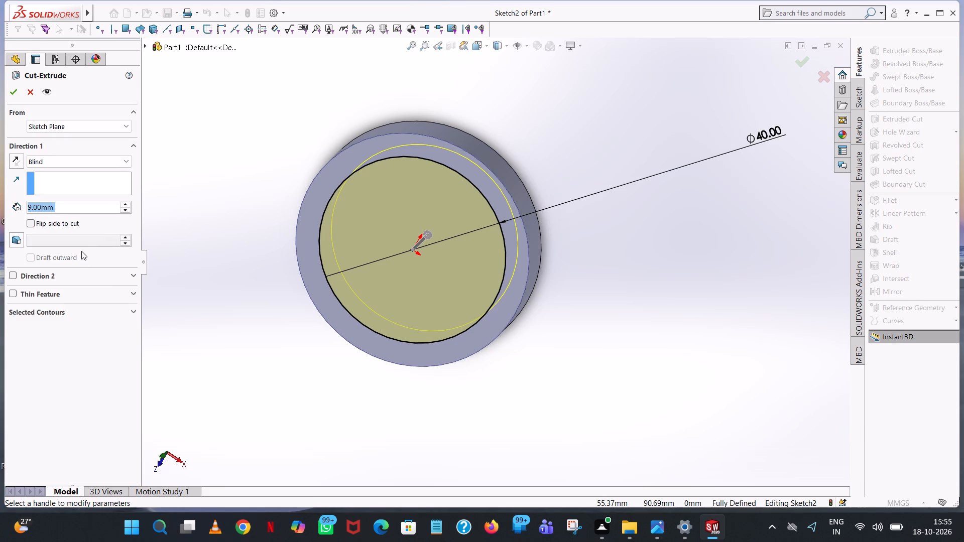
key("2")
left_click(271, 137)
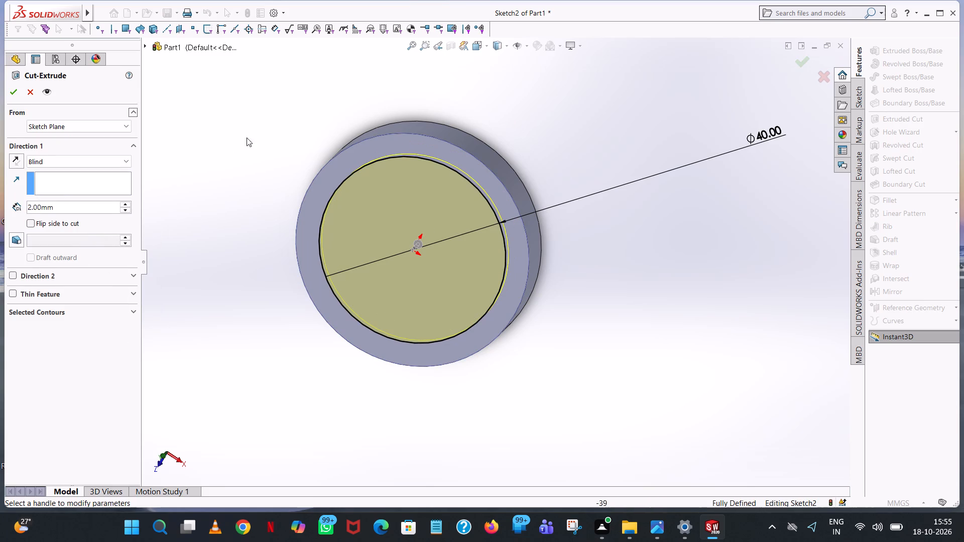
left_click(14, 89)
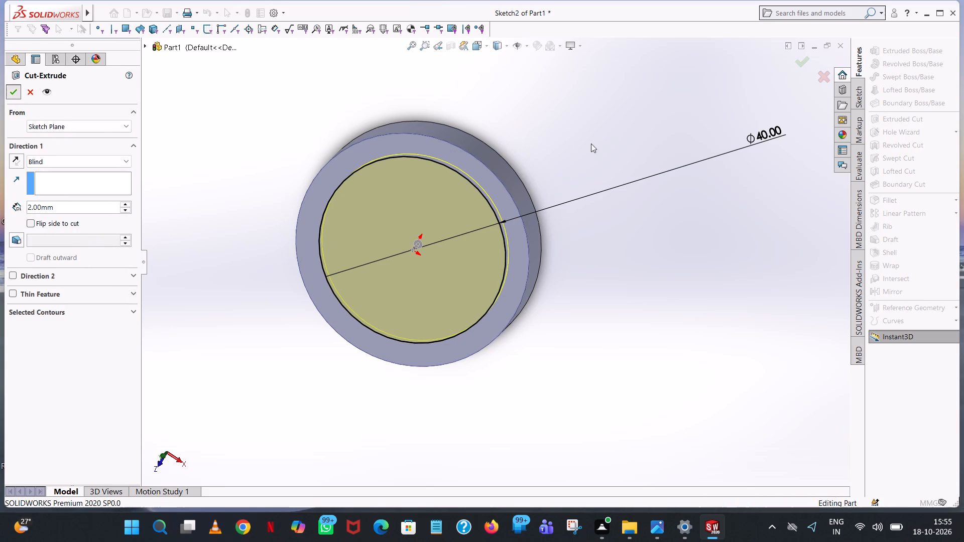
left_click(633, 134)
Start an Extruded Cut sketch on the disc's uncut face and draw an origin-centred circle with a 20 mm radius.
scroll(606, 132, "up", 1)
middle_click_drag(606, 119, 543, 62)
scroll(598, 114, "up", 1)
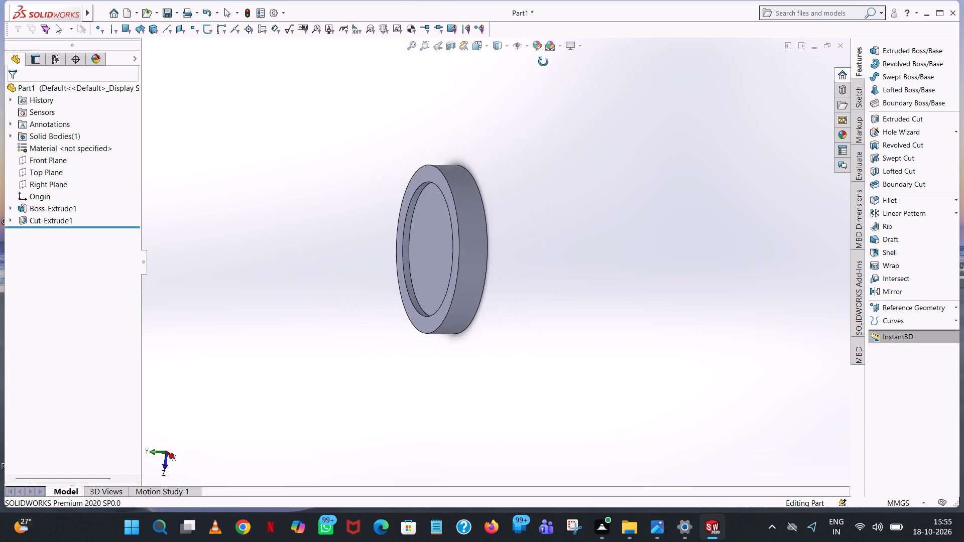
middle_click_drag(543, 62, 526, 185)
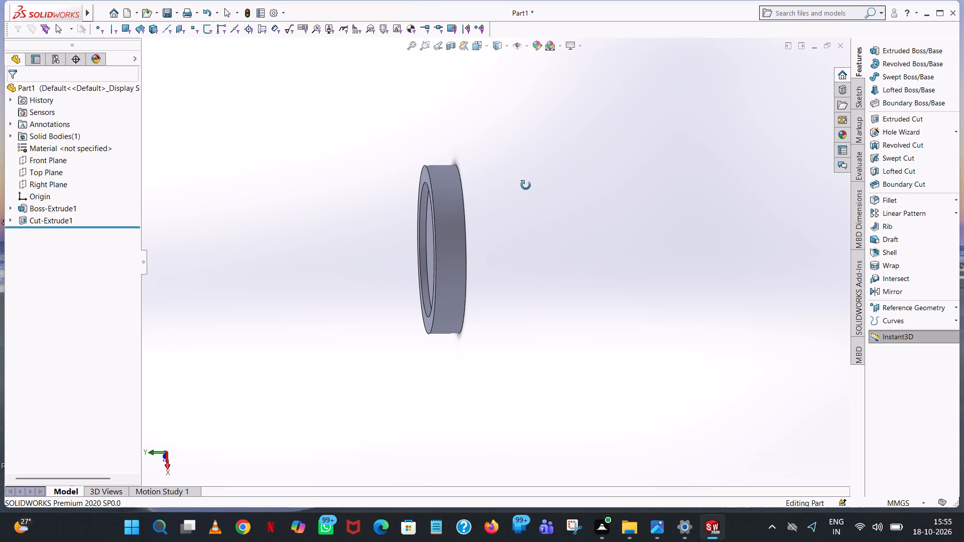
middle_click_drag(526, 185, 599, 167)
scroll(599, 167, "up", 1)
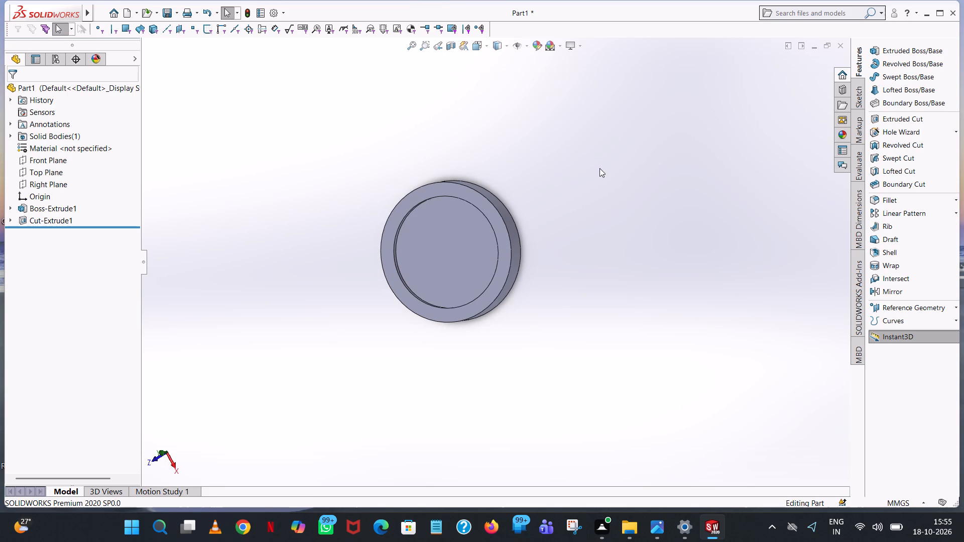
left_click_drag(373, 309, 270, 339)
scroll(284, 326, "up", 1)
middle_click_drag(521, 178, 355, 237)
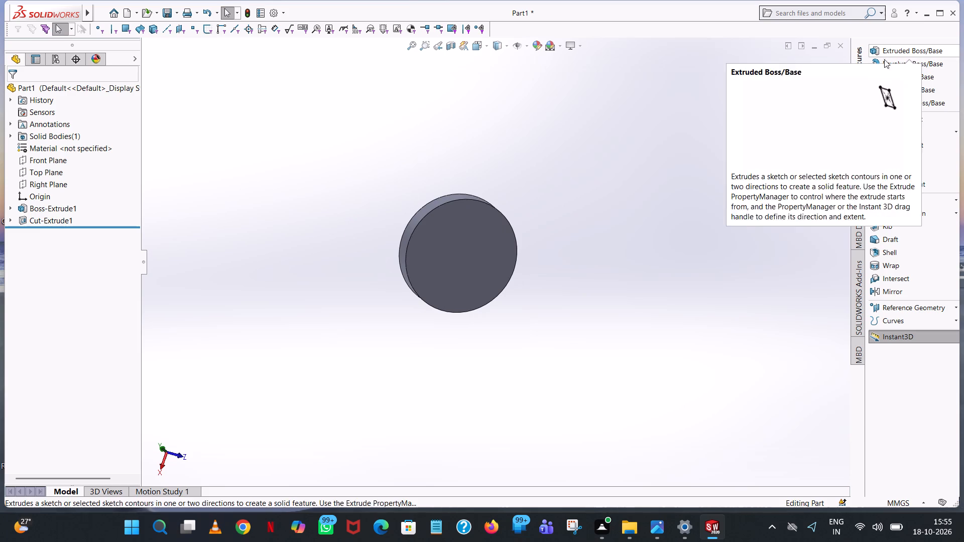
left_click(890, 124)
left_click(477, 243)
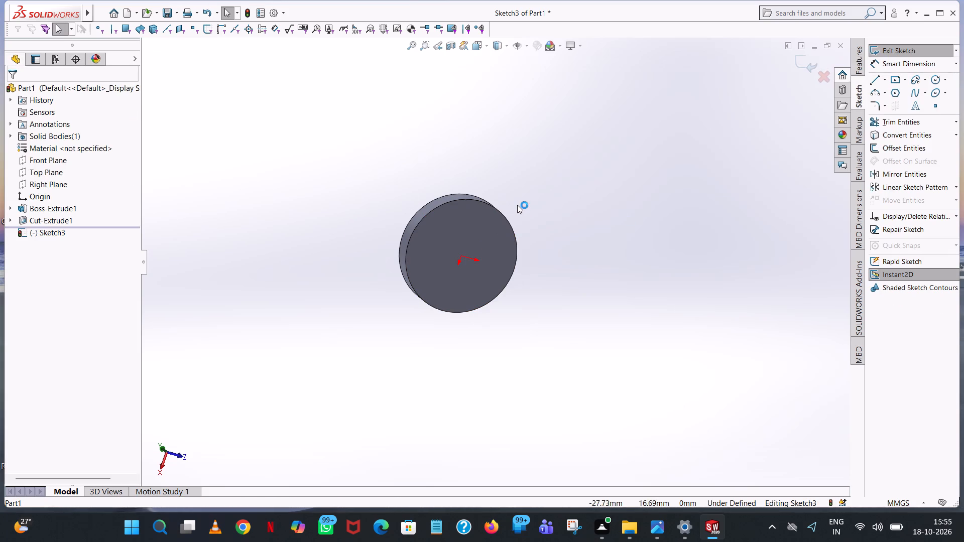
key("space")
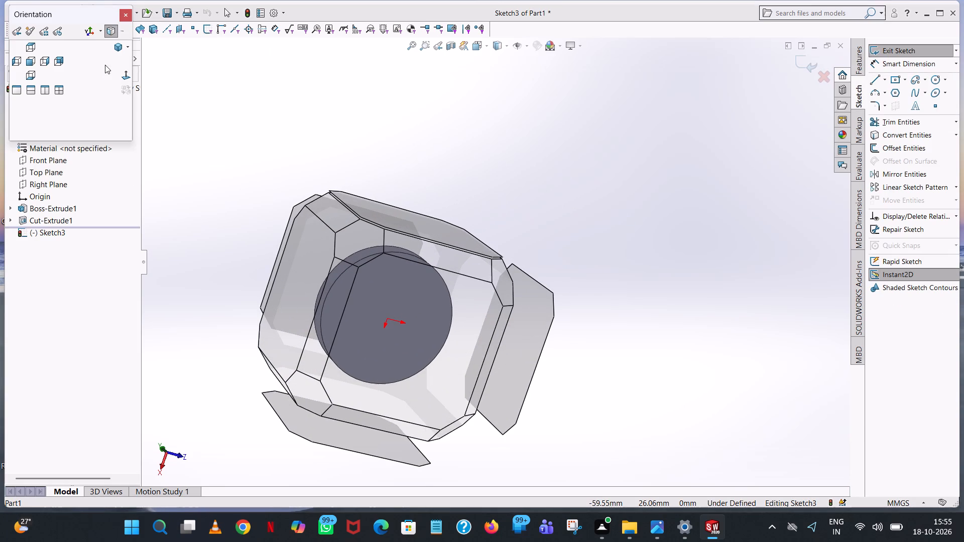
left_click(127, 75)
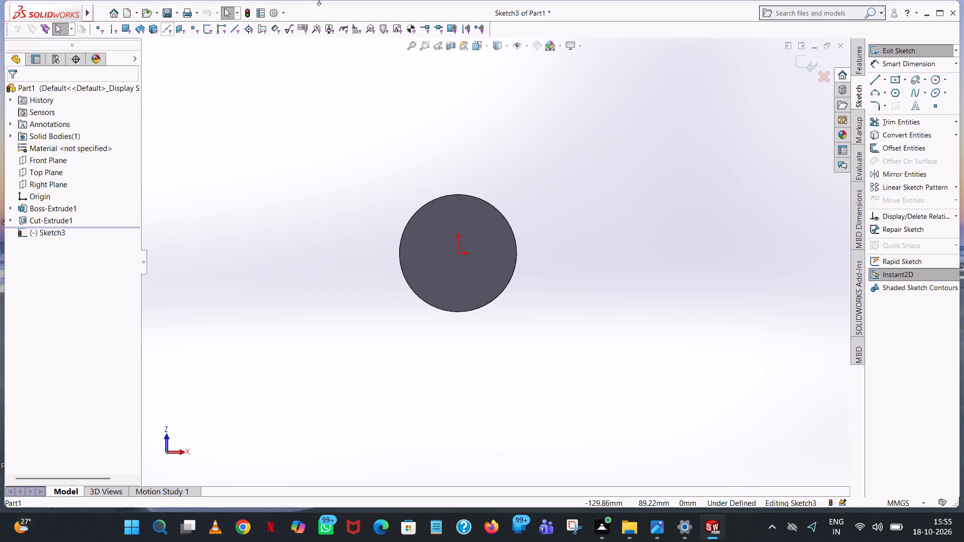
left_click(933, 75)
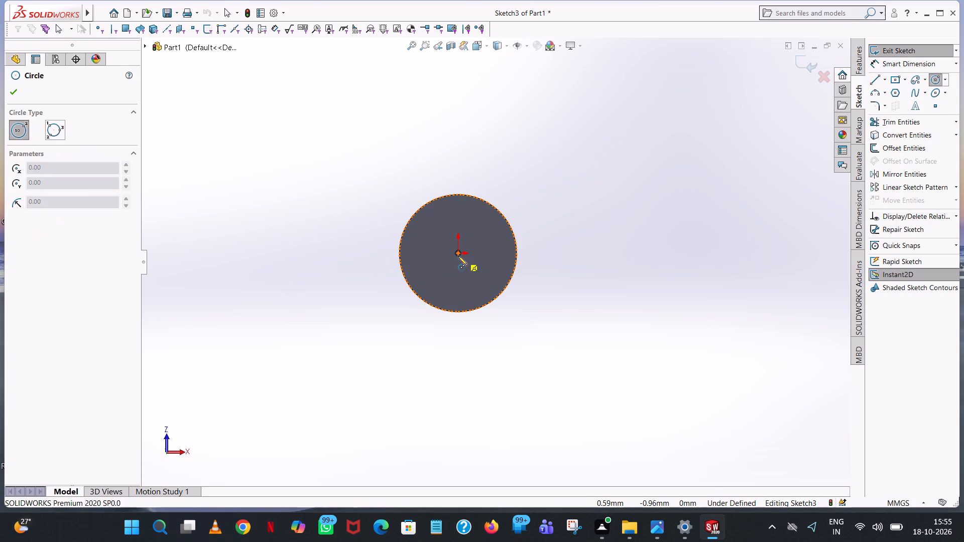
left_click(458, 256)
left_click(481, 213)
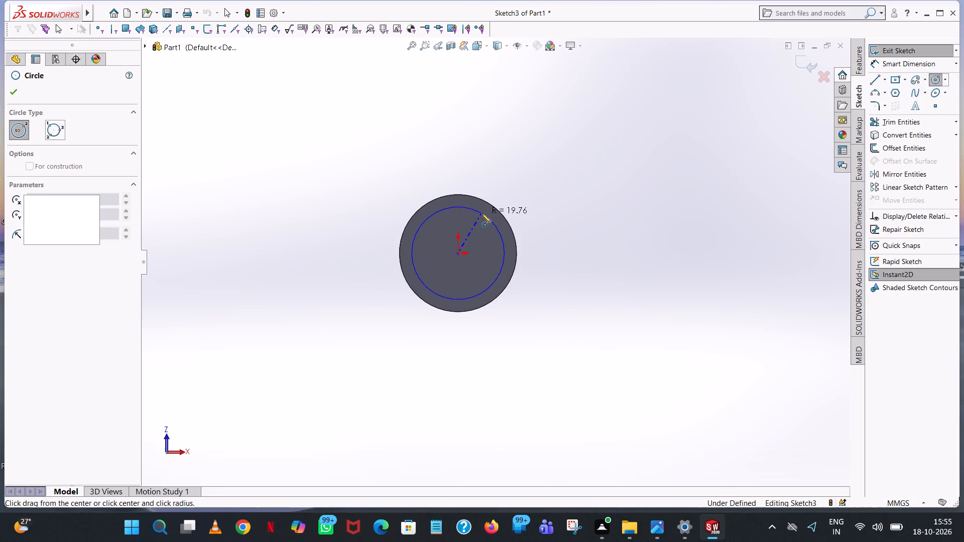
type("20")
key("Return")
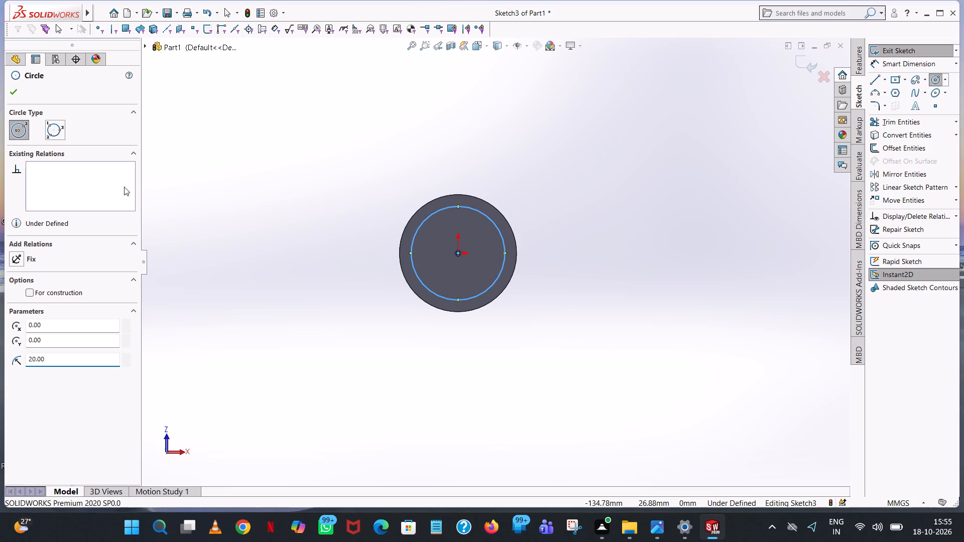
left_click(15, 86)
left_click(494, 81)
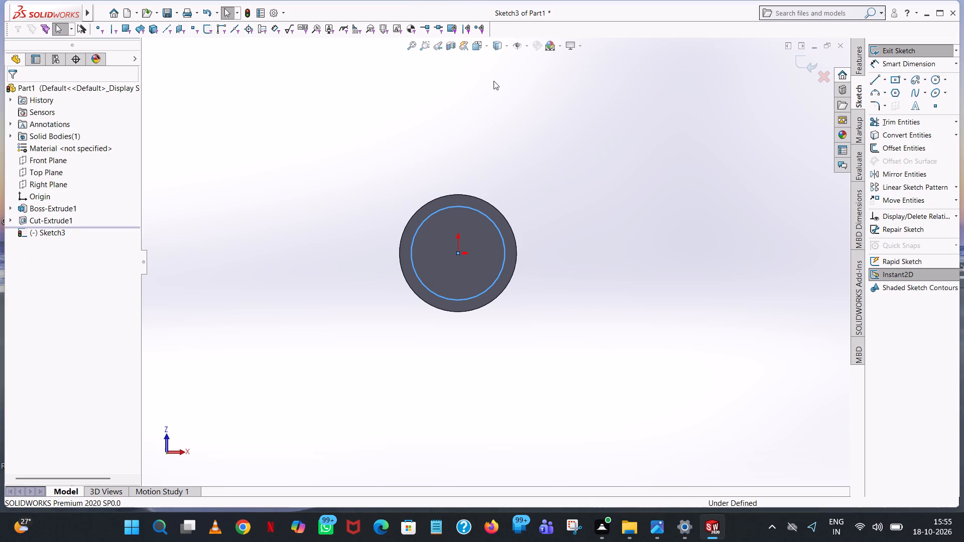
Add a 40 mm diameter dimension to the circle on the disc's second face.
left_click(916, 67)
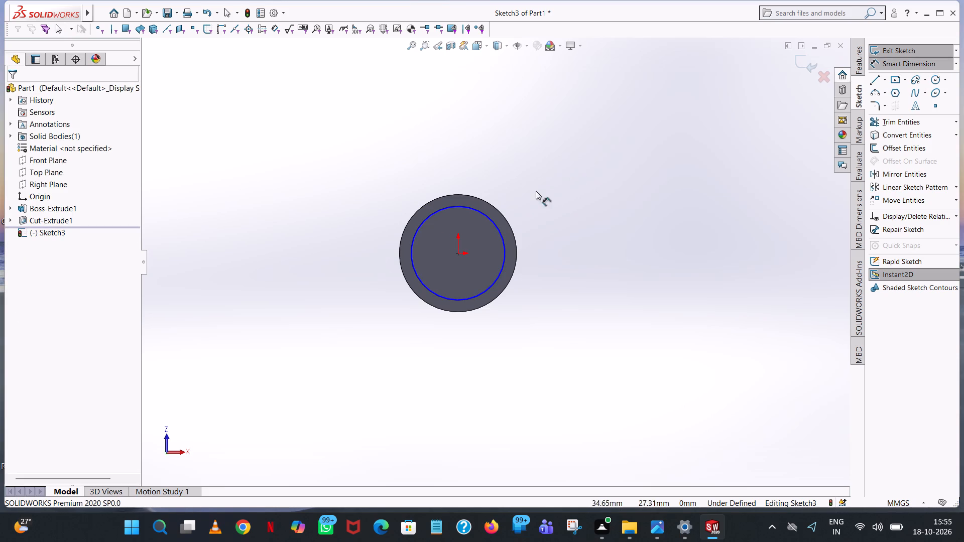
left_click(486, 212)
left_click(588, 149)
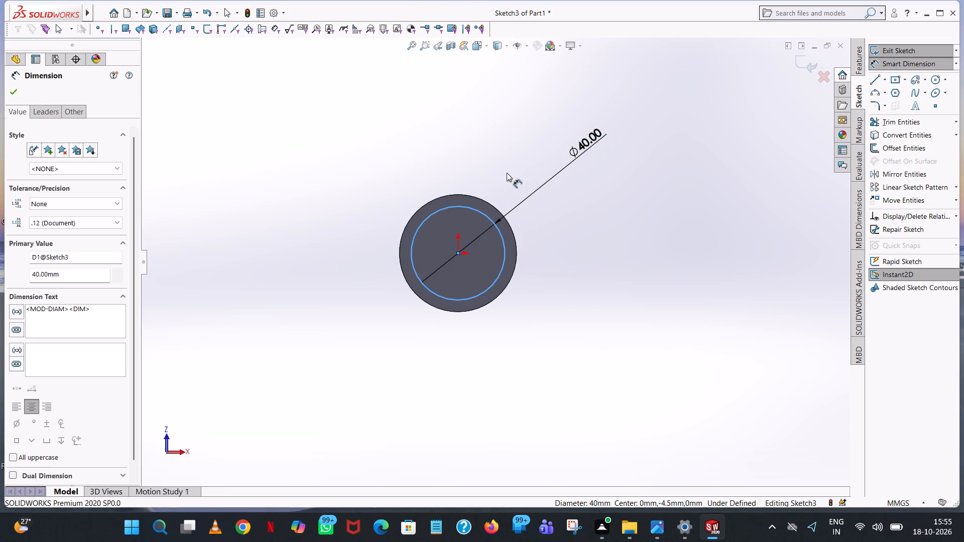
left_click(542, 132)
left_click(490, 126)
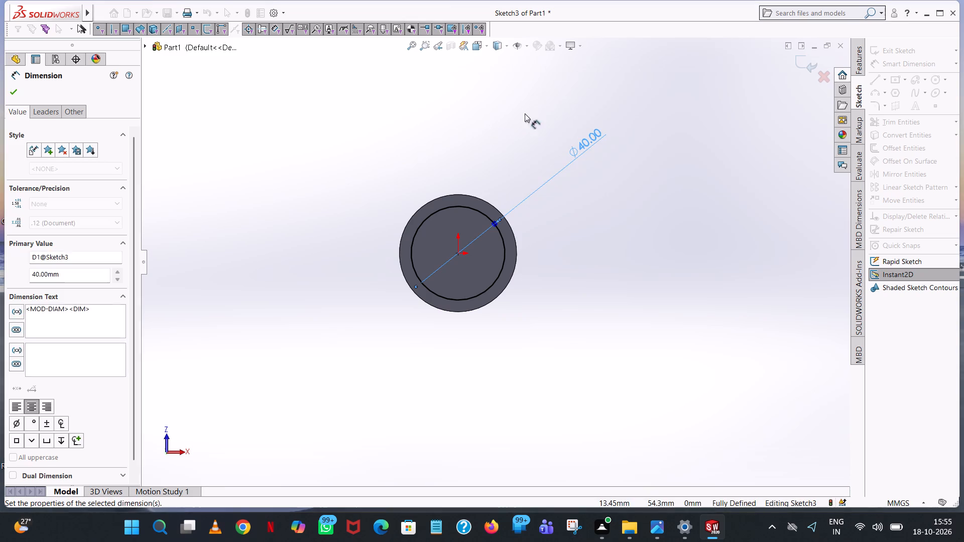
Cut the 40 mm circle into the disc's second face with a Blind depth of 2 mm.
left_click(855, 55)
left_click(898, 122)
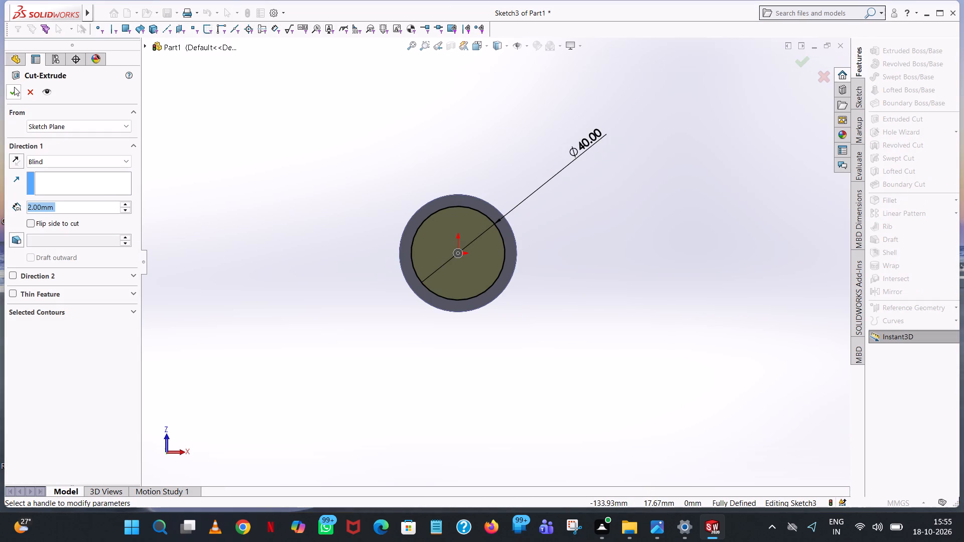
left_click(14, 88)
left_click(502, 111)
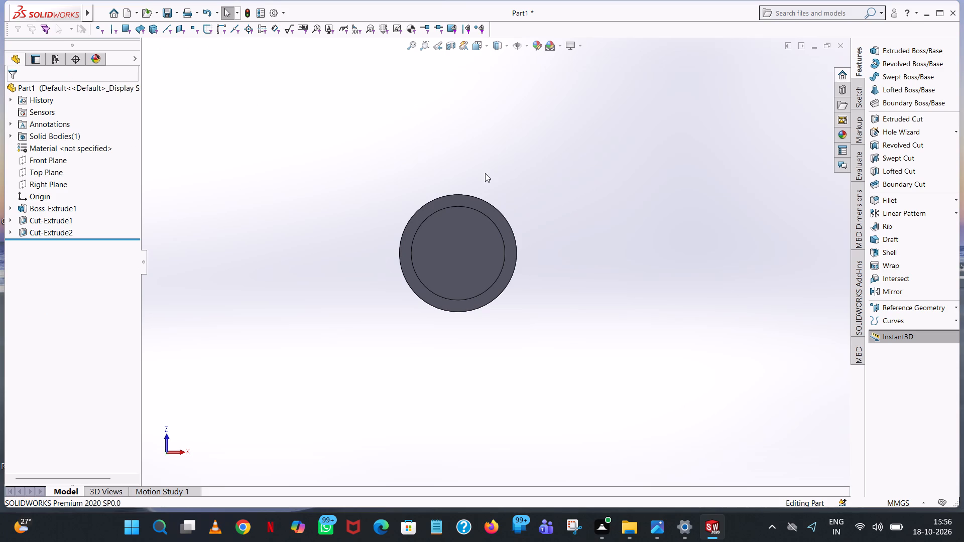
Start an Extruded Cut sketch on the floor of the top-side recess and draw an origin-centred circle with a 12 mm radius.
middle_click_drag(483, 183, 522, 203)
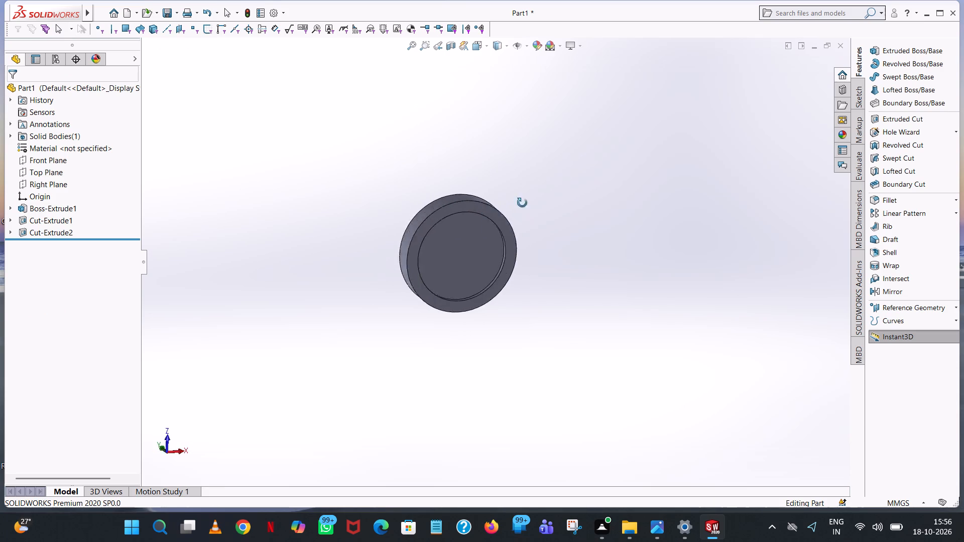
middle_click_drag(522, 203, 602, 253)
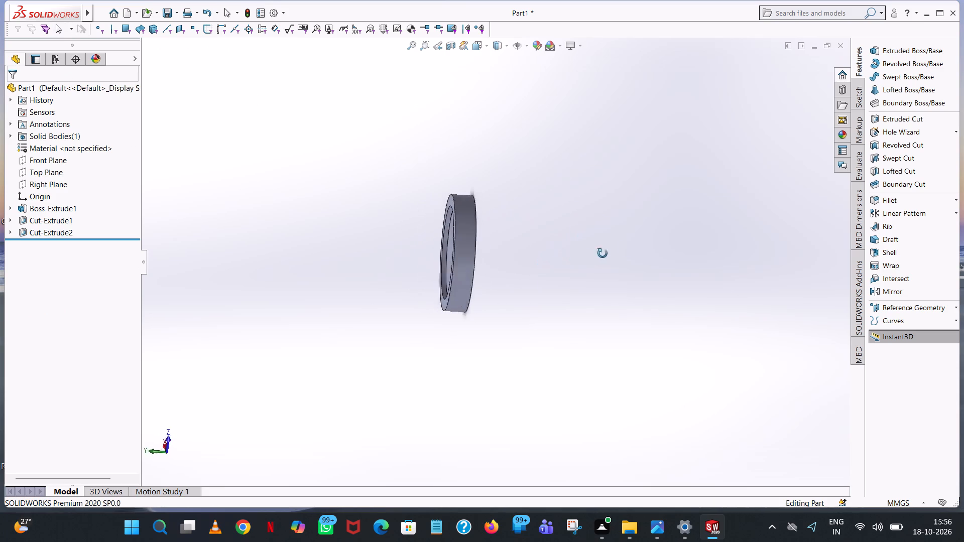
middle_click_drag(602, 253, 609, 335)
middle_click(609, 335)
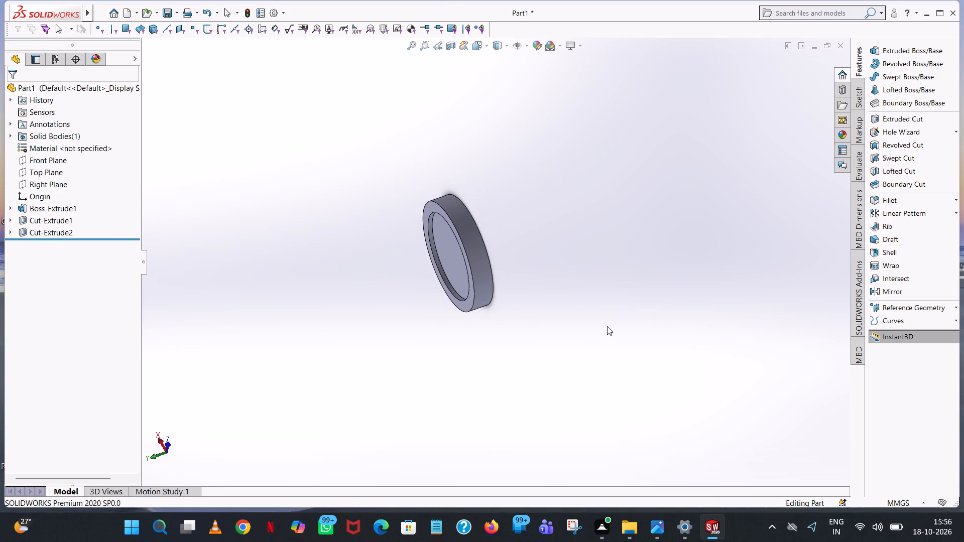
scroll(607, 326, "up", 1)
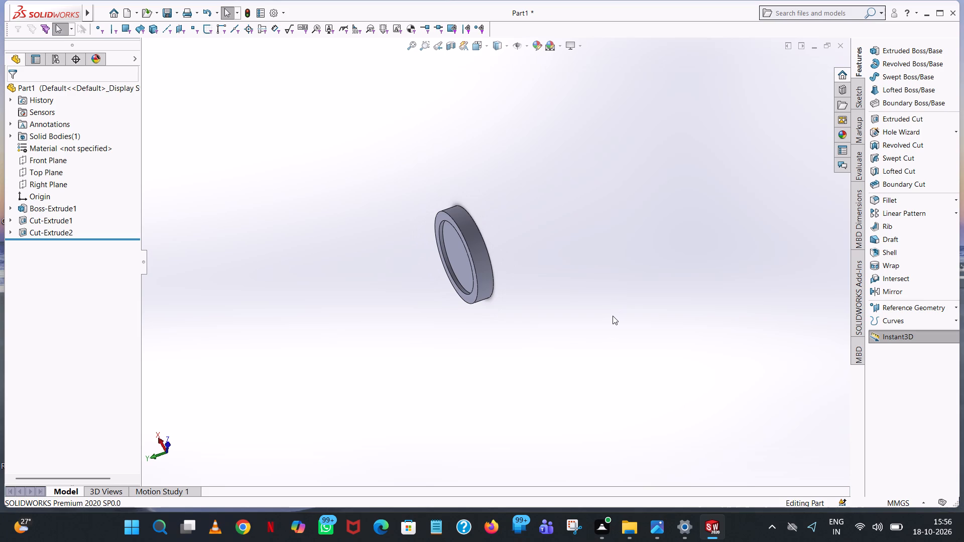
scroll(615, 313, "up", 1)
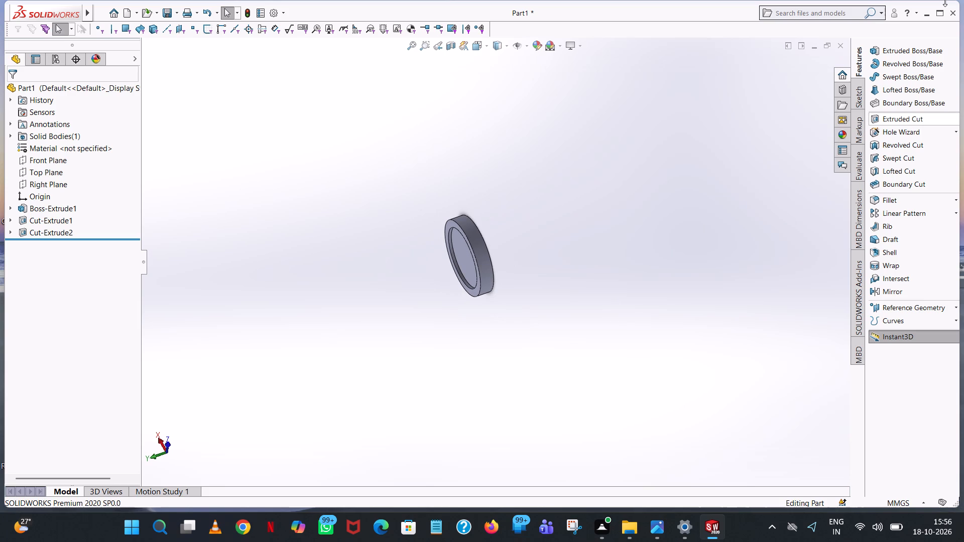
middle_click_drag(520, 172, 579, 145)
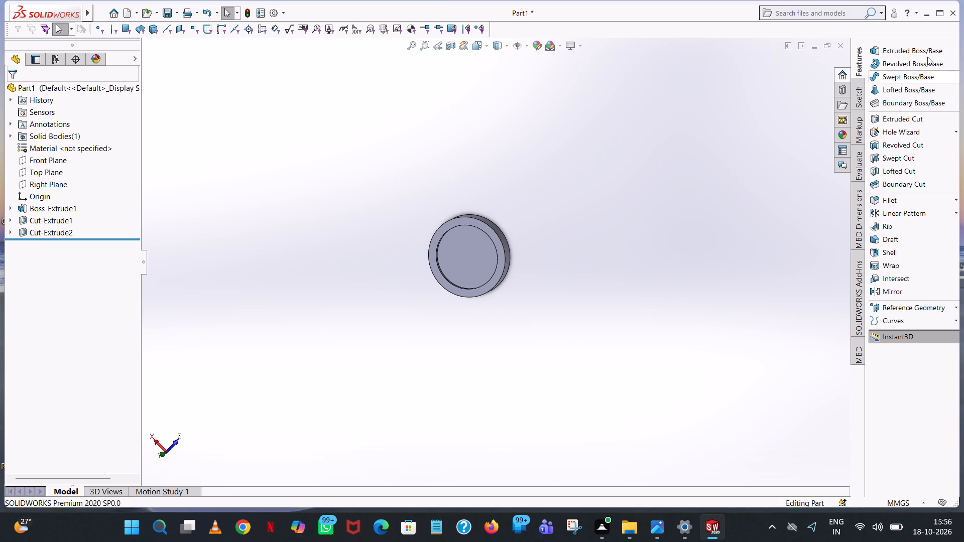
left_click(899, 122)
left_click(457, 251)
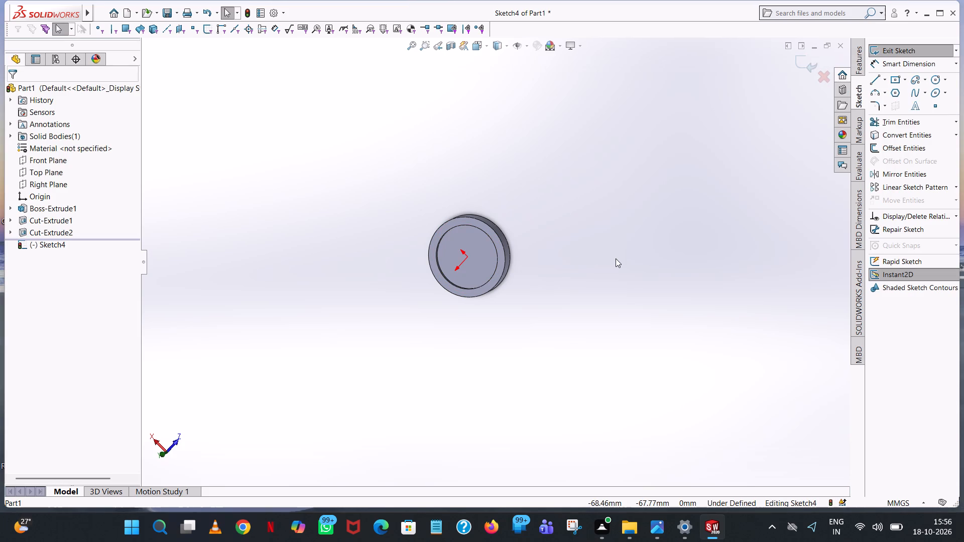
key("space")
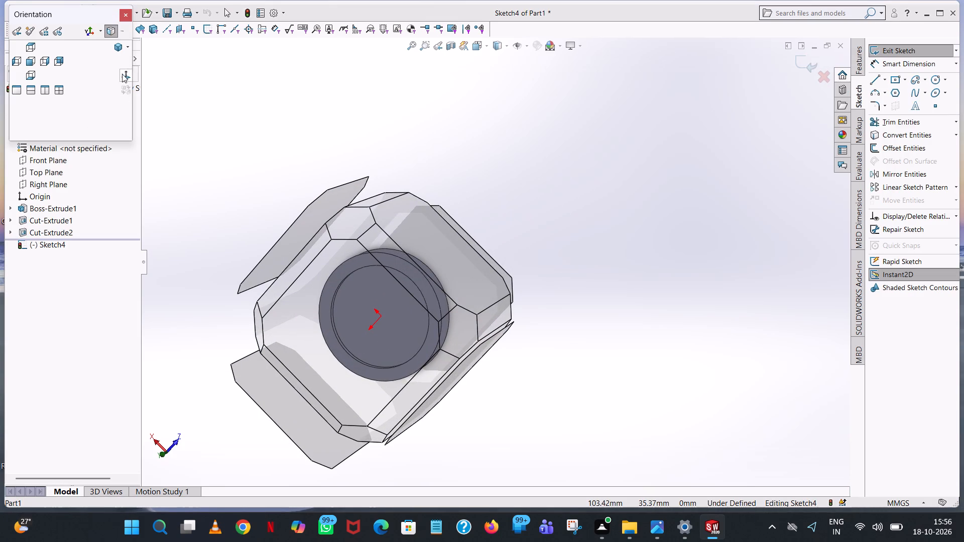
left_click(121, 74)
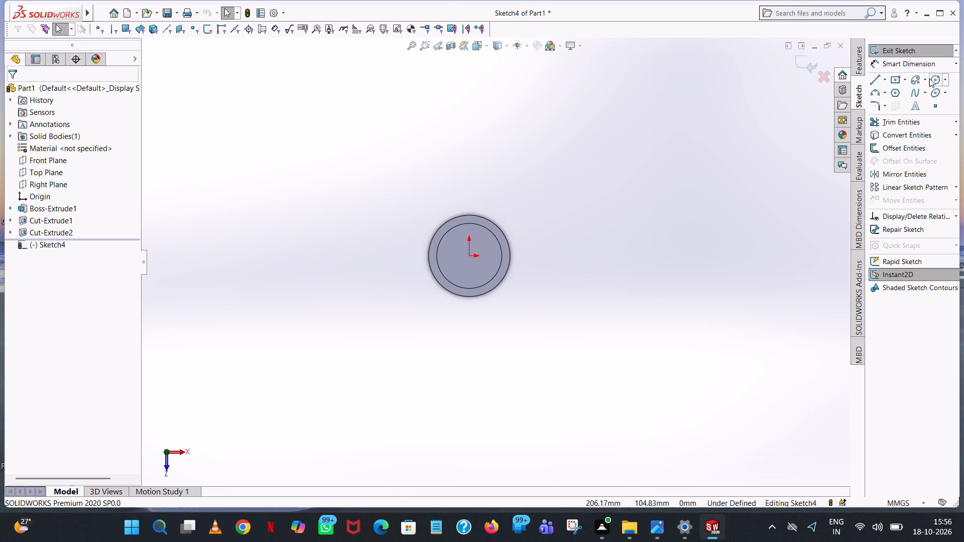
left_click(933, 78)
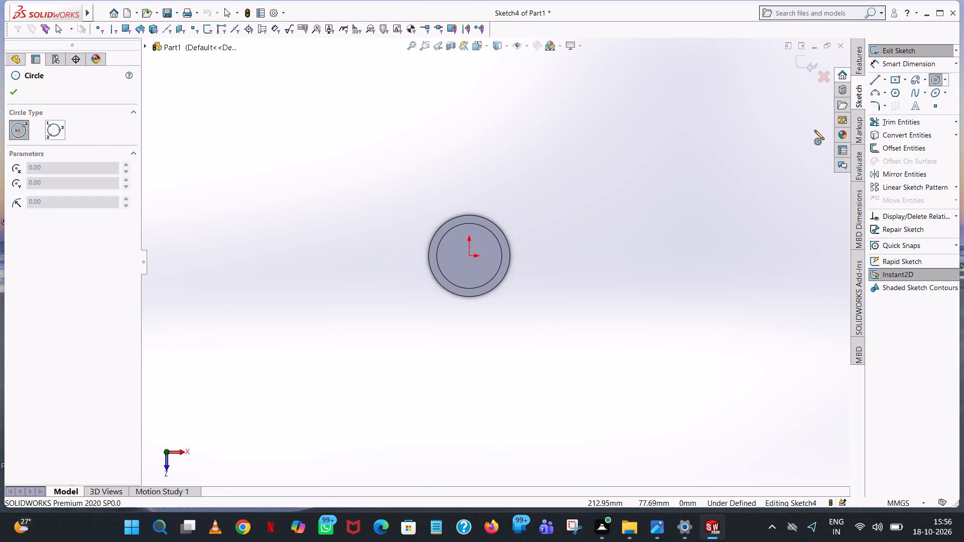
left_click(469, 254)
left_click(468, 233)
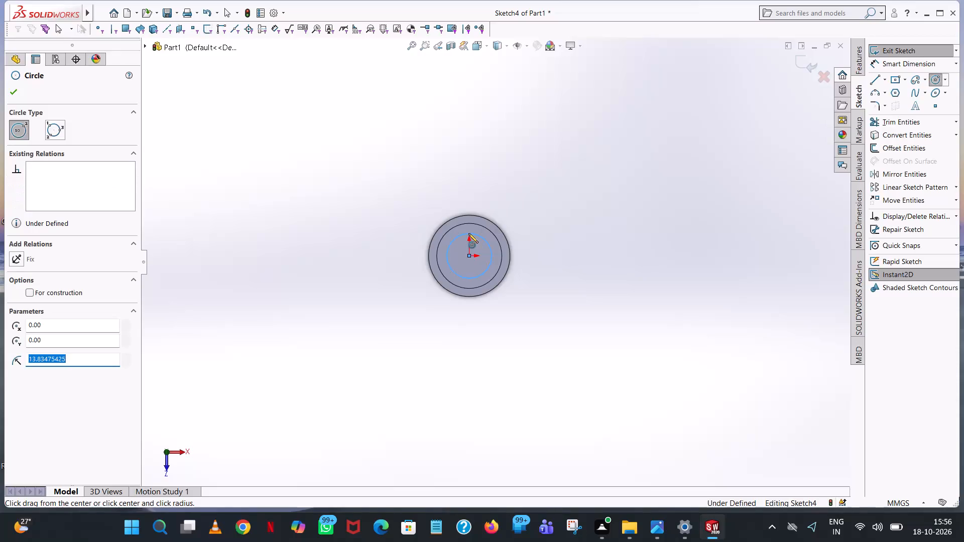
type("12")
key("Return")
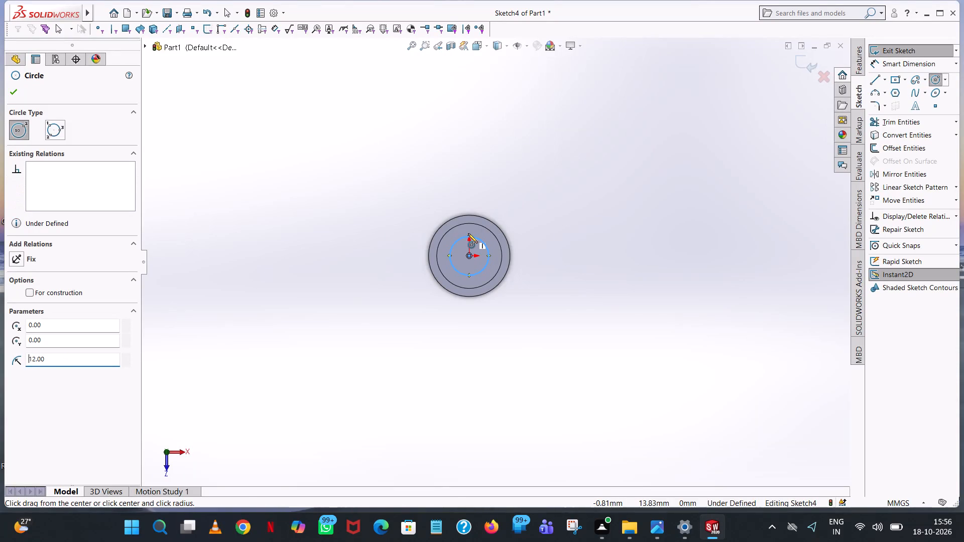
right_click(467, 233)
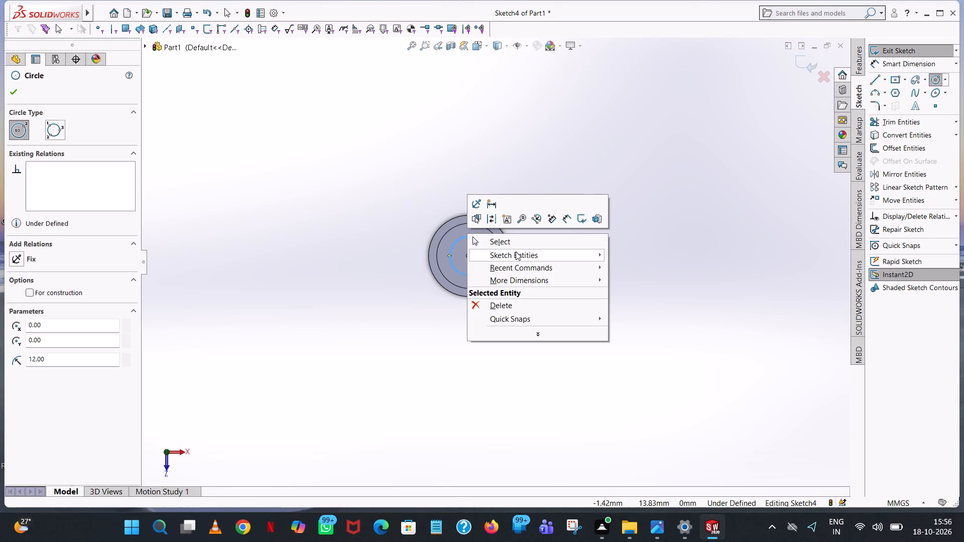
left_click(522, 243)
Draw a circle with a 3 mm radius centred on the upper quadrant point of the 12 mm radius circle.
scroll(475, 242, "down", 4)
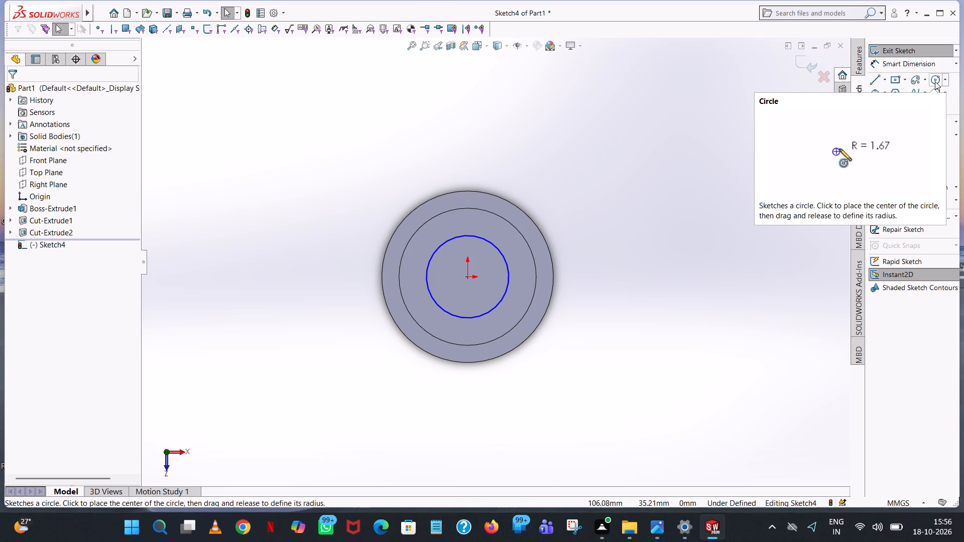
left_click(935, 81)
left_click(465, 235)
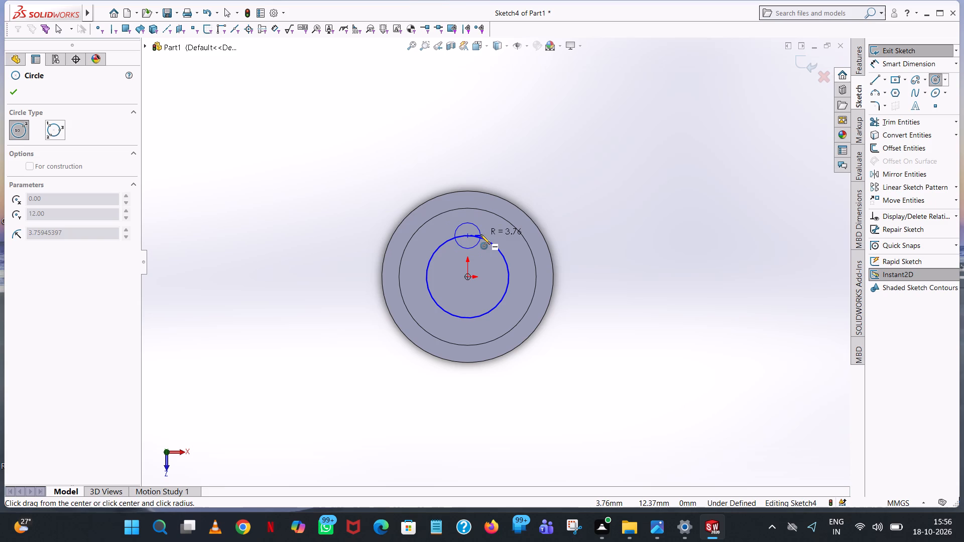
left_click(480, 234)
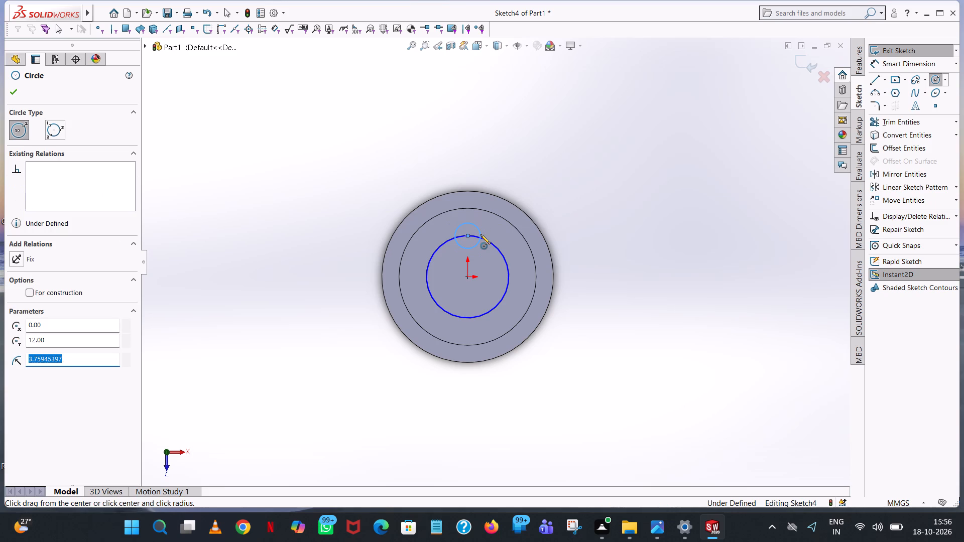
key("3")
key("Return")
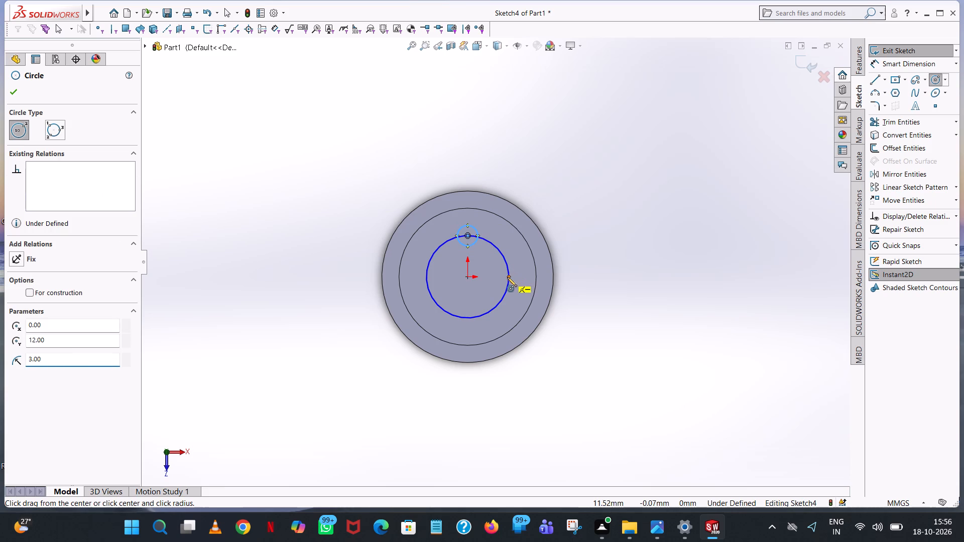
Draw 3 mm radius circles centred on the right, lower and left quadrant points of the 12 mm radius circle.
left_click(508, 275)
left_click(515, 267)
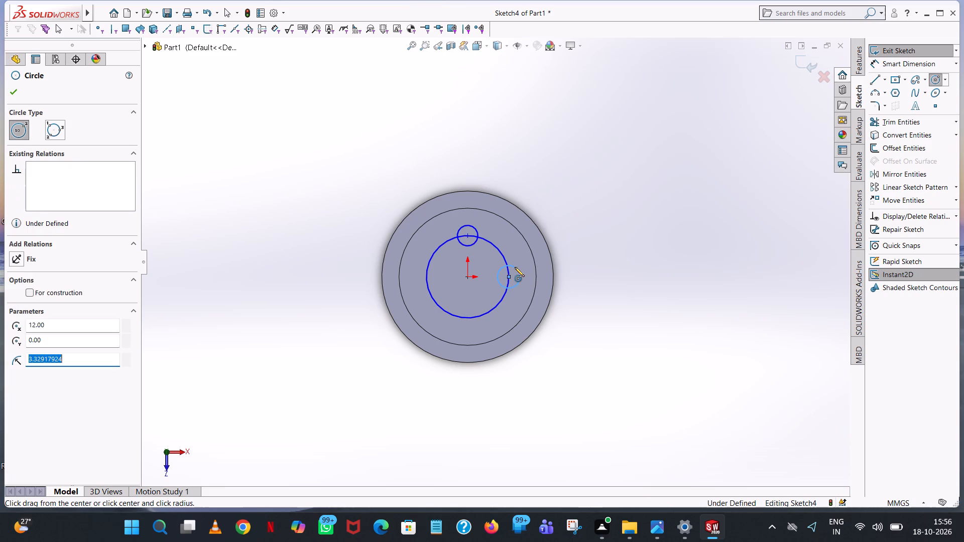
key("3")
key("Return")
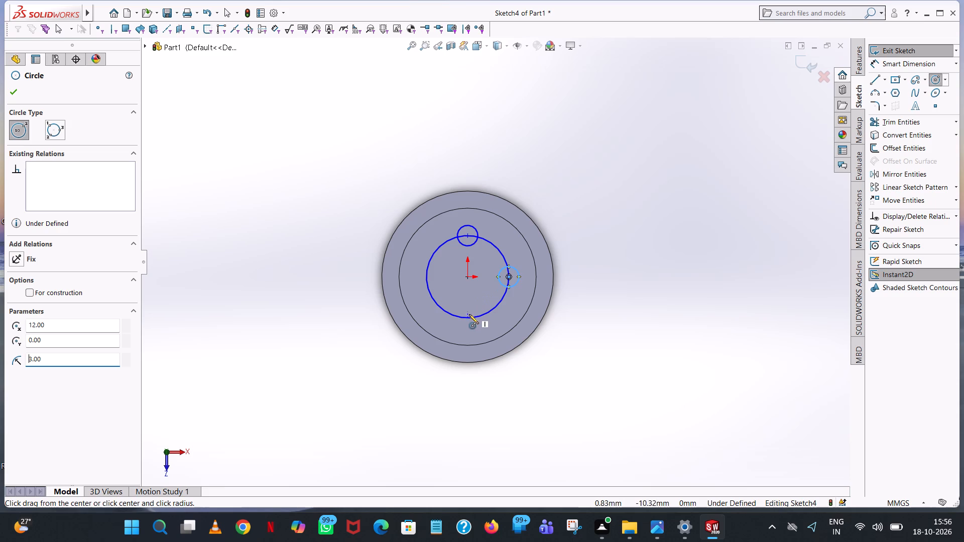
left_click(466, 319)
left_click(472, 310)
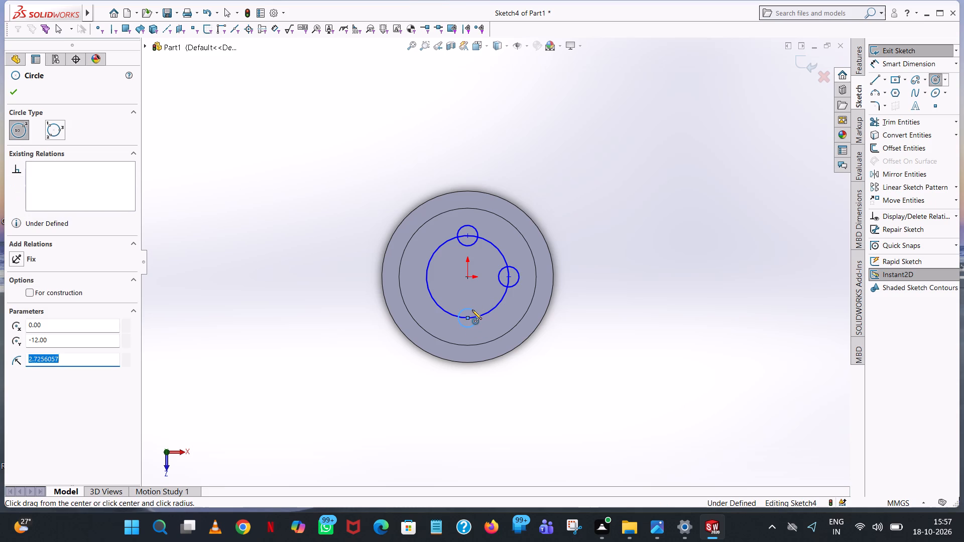
key("3")
key("Return")
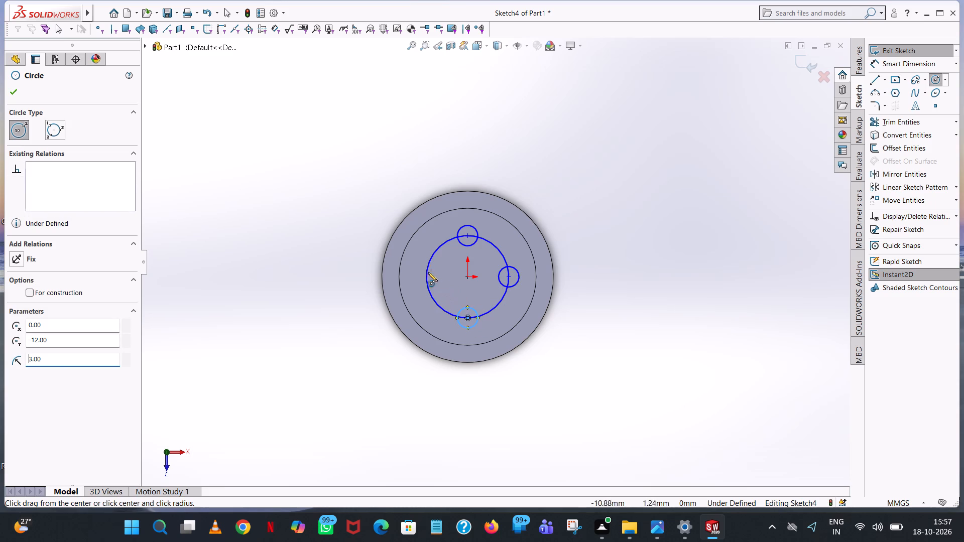
left_click(426, 278)
left_click(429, 270)
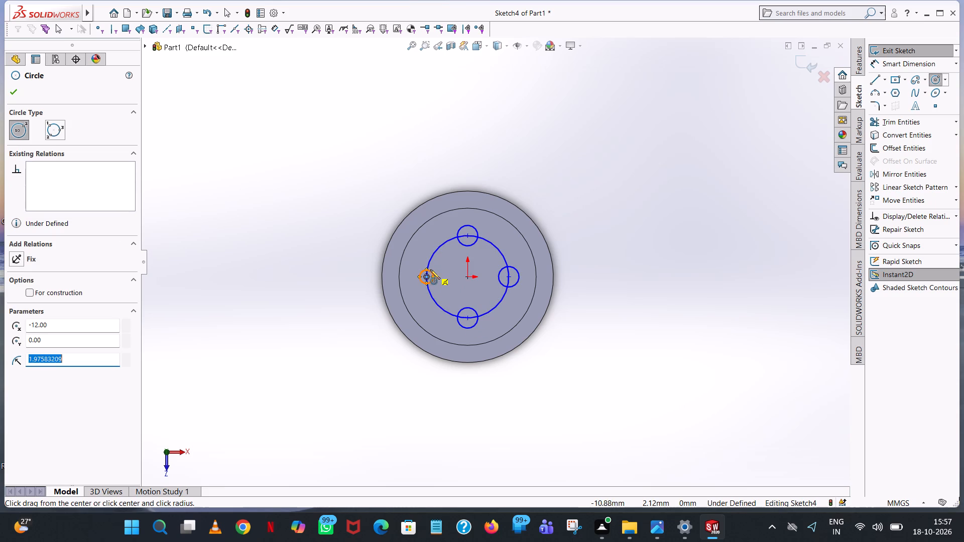
key("3")
key("Return")
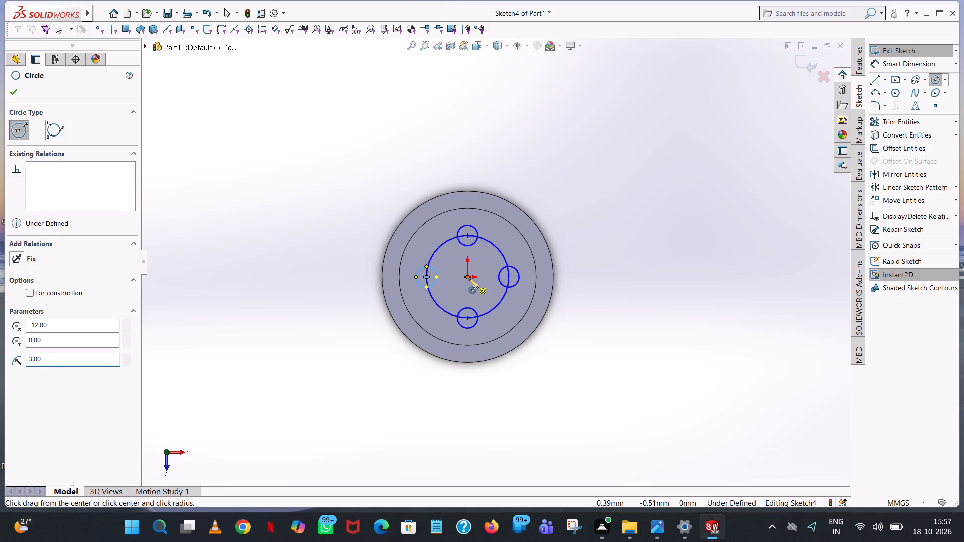
Draw a circle with a 4 mm radius centred on the origin.
left_click(469, 278)
left_click(472, 267)
key("4")
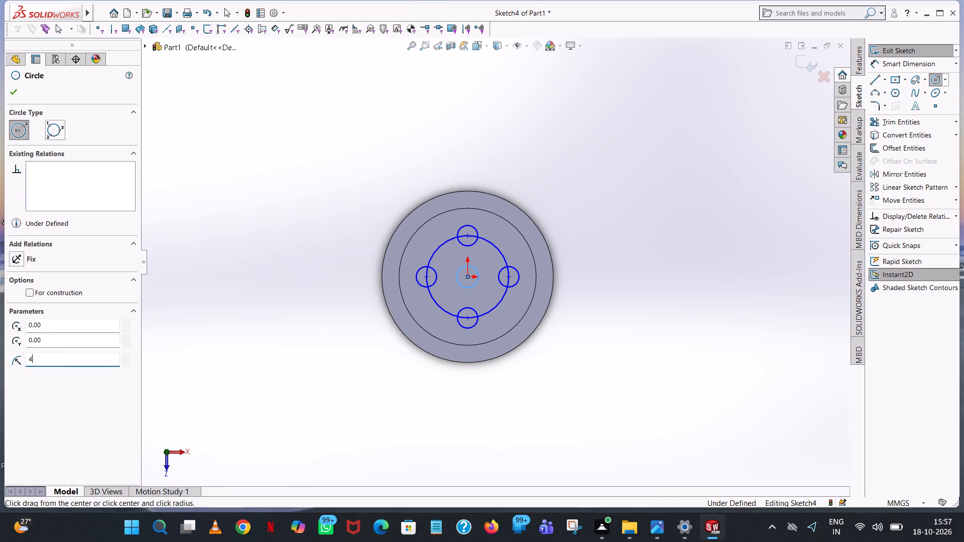
key("Return")
right_click(472, 267)
left_click(488, 270)
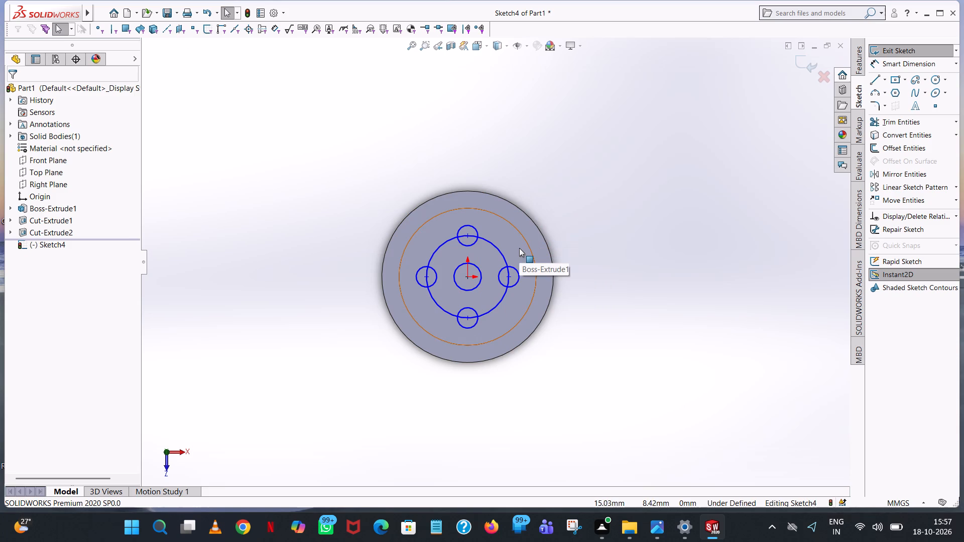
Add a 24 mm diameter dimension to the large circle passing through the small circles' centres.
left_click(501, 254)
right_click(501, 254)
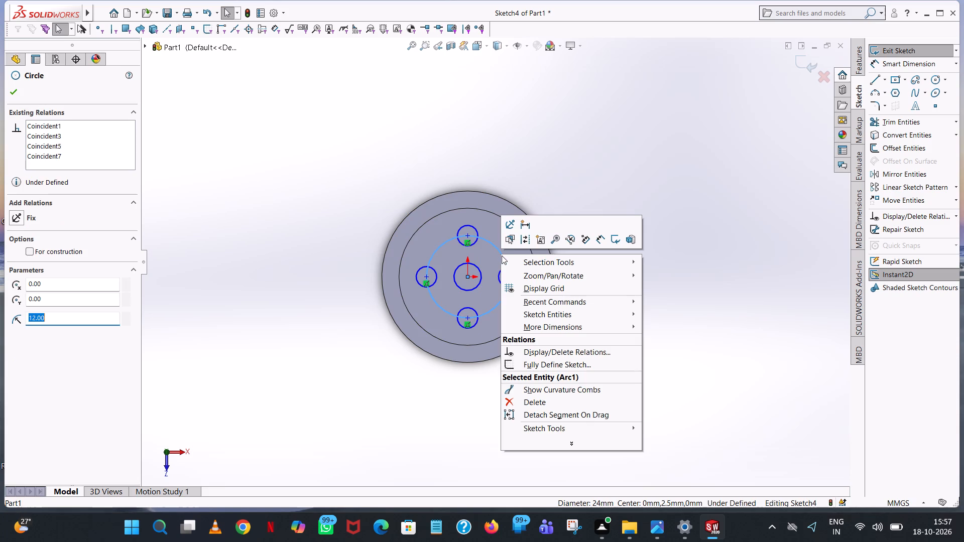
left_click(527, 230)
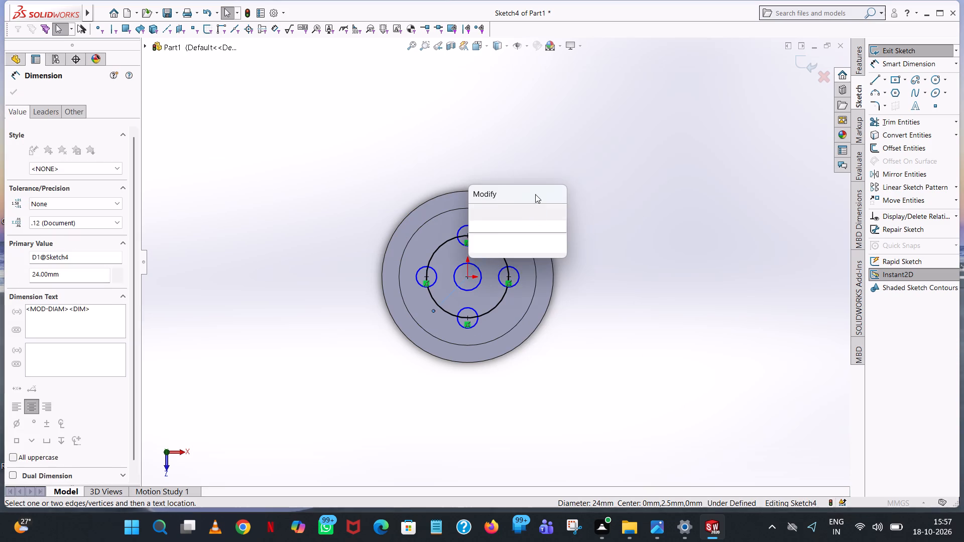
left_click(475, 209)
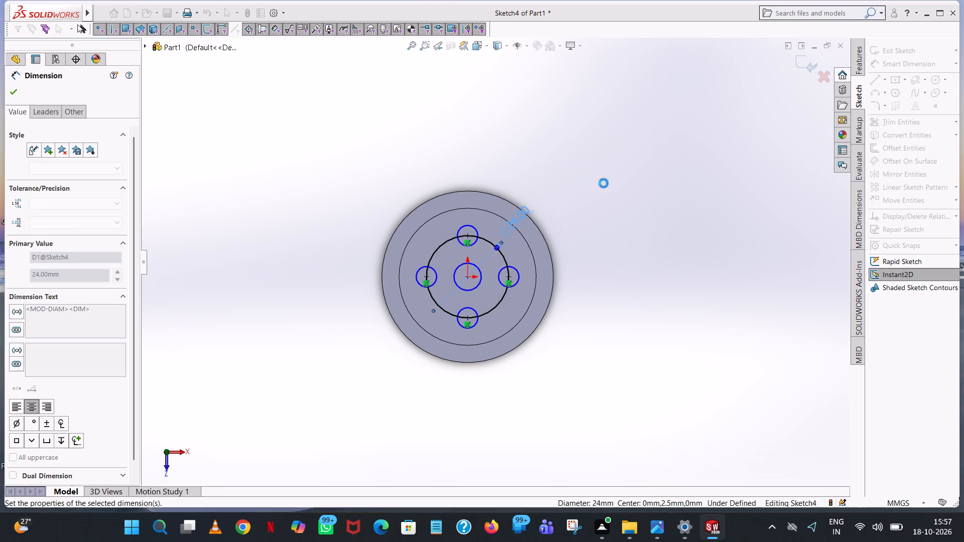
left_click(651, 183)
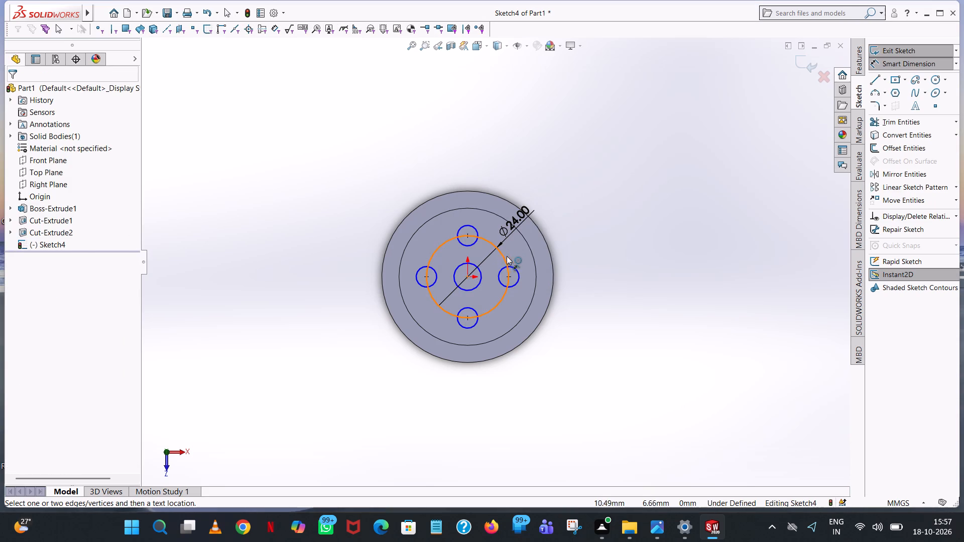
Add a 6 mm diameter dimension to each of the four small circles around the ring.
left_click(520, 277)
left_click(625, 212)
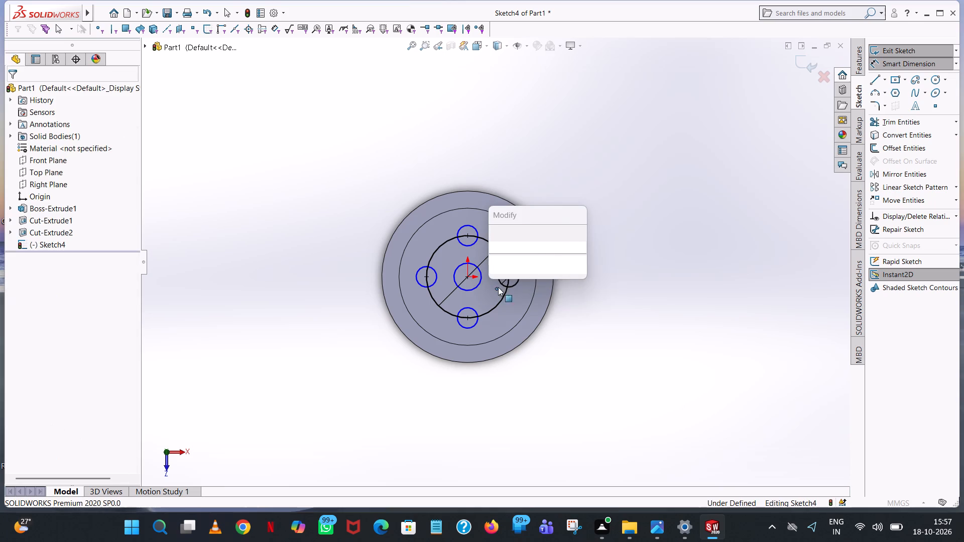
left_click(496, 232)
left_click(578, 197)
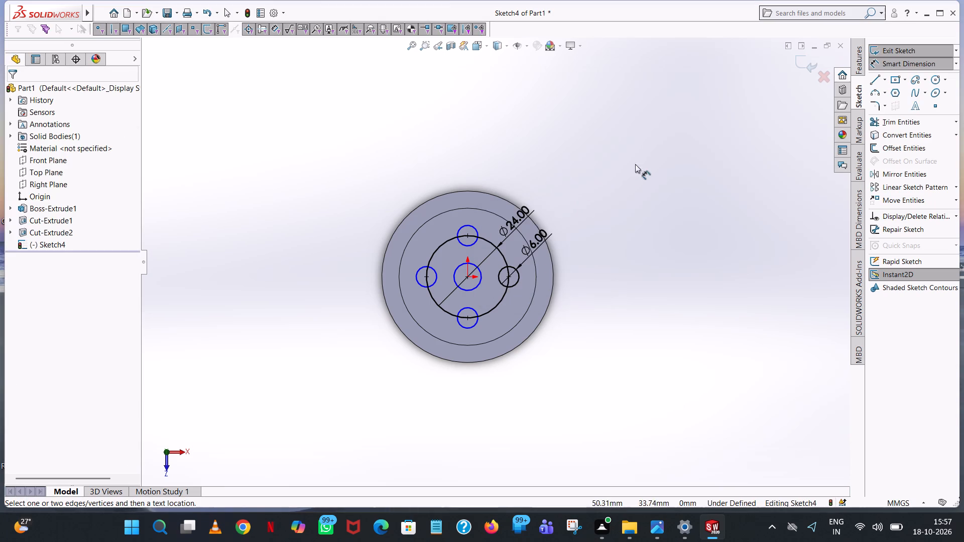
left_click(477, 323)
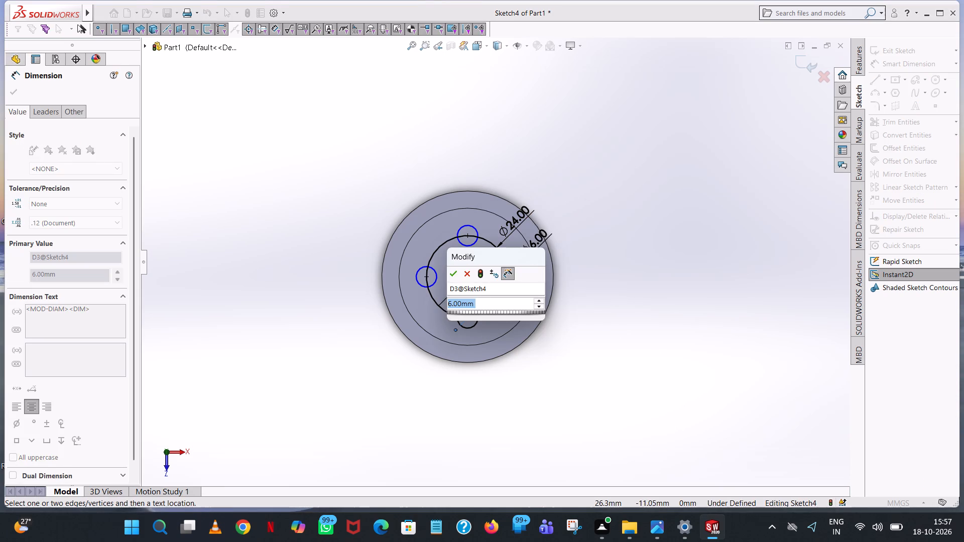
left_click(454, 273)
left_click(625, 210)
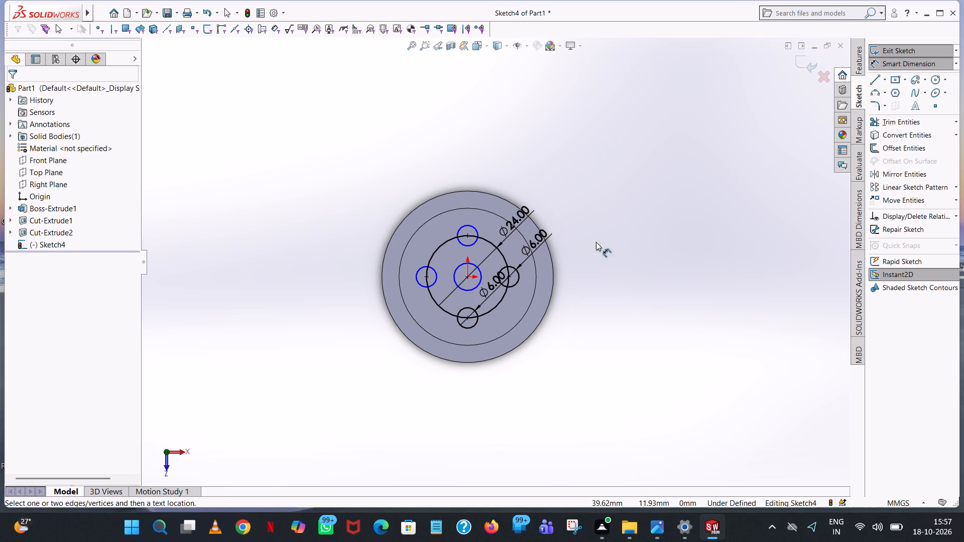
left_click(459, 230)
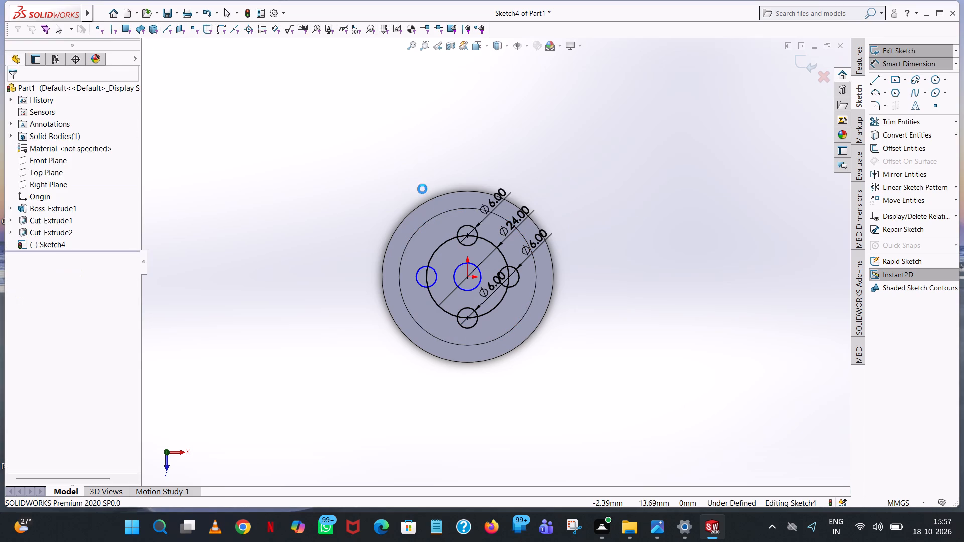
left_click(455, 185)
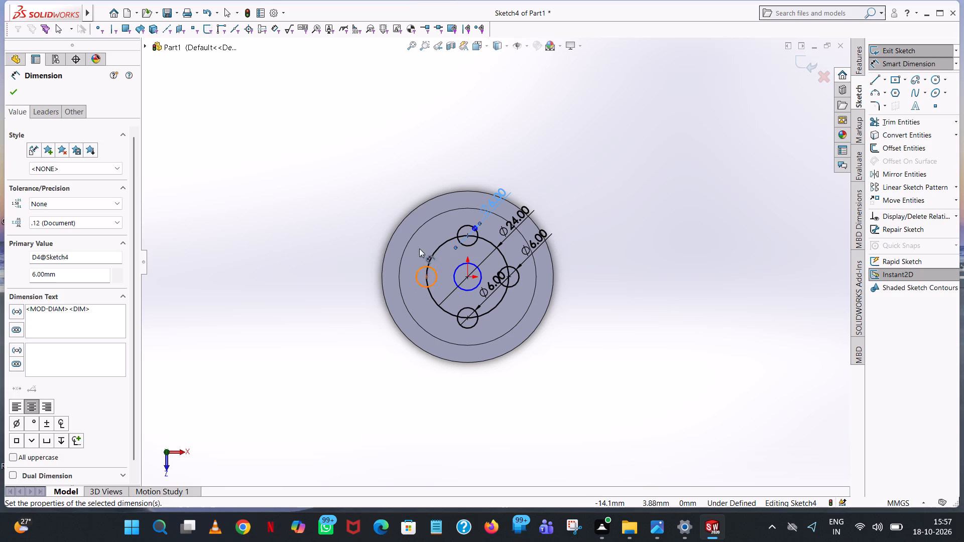
left_click(398, 205)
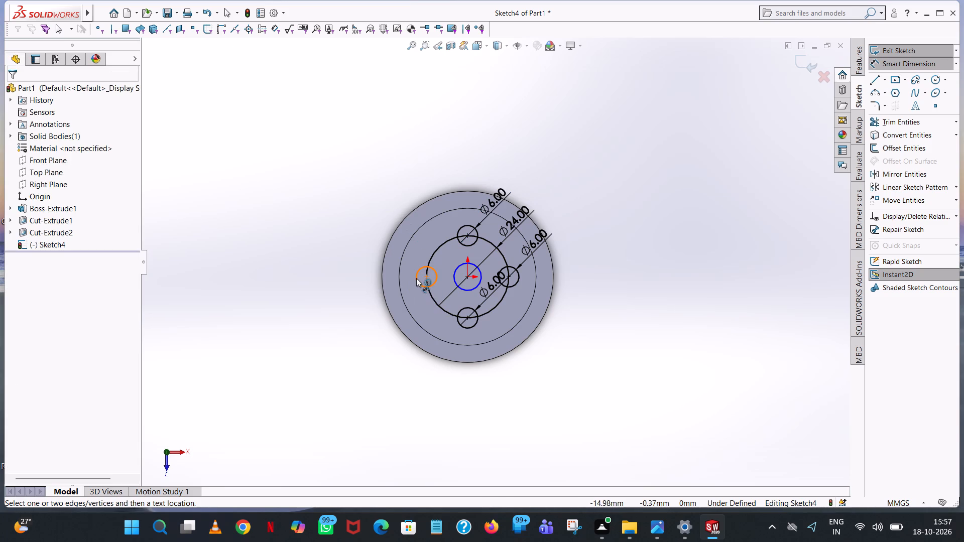
left_click(416, 278)
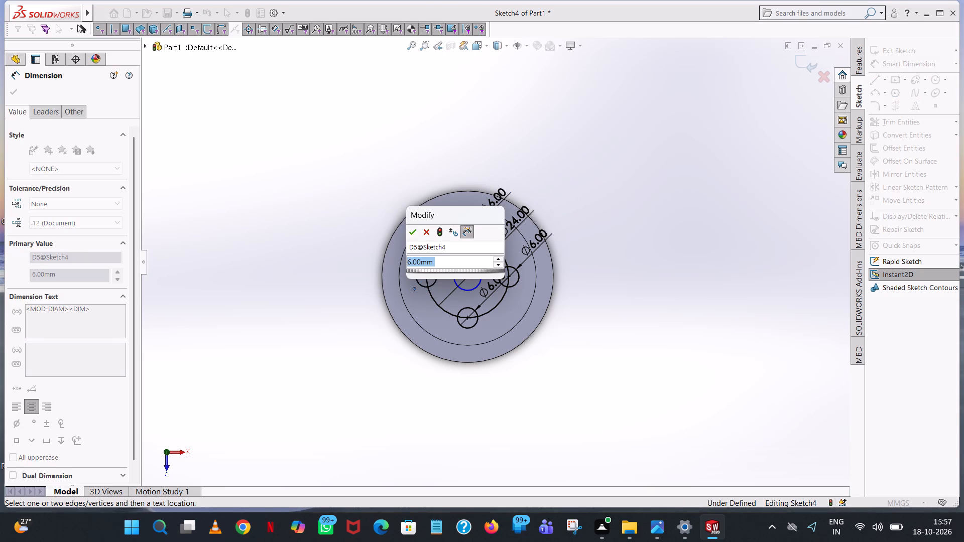
left_click(413, 232)
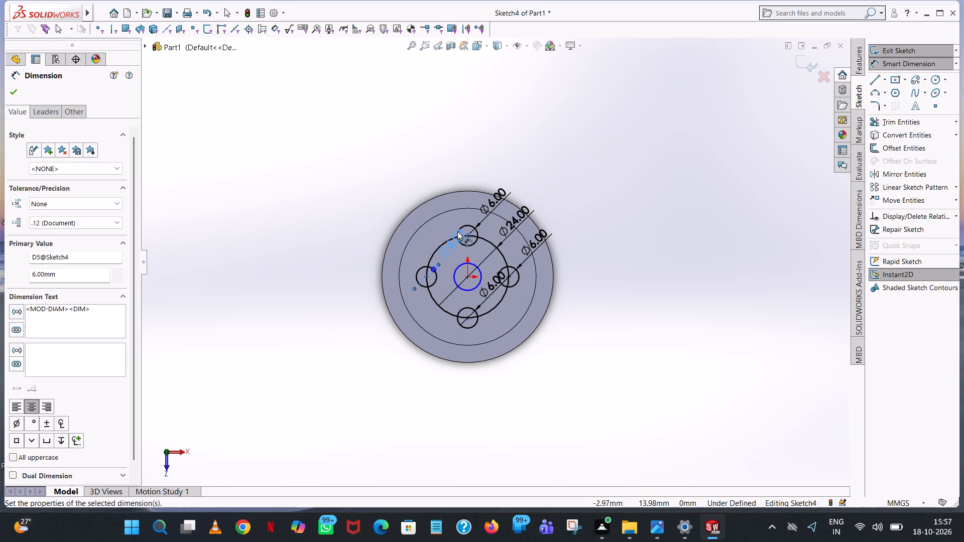
Move the 24 mm and the four 6 mm diameter dimensions outside the disc, spaced clear of each other.
left_click_drag(451, 241, 315, 184)
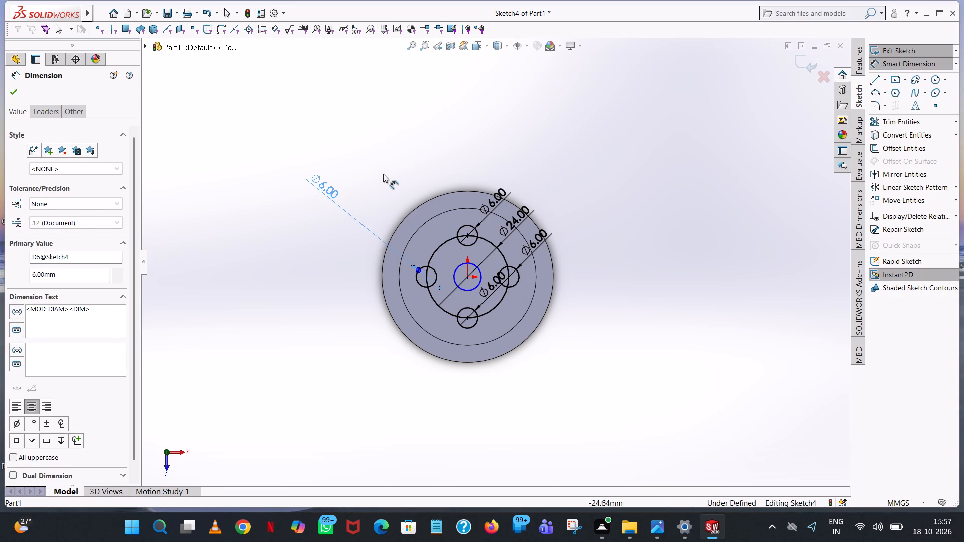
left_click(384, 173)
left_click_drag(495, 201, 560, 123)
left_click(591, 183)
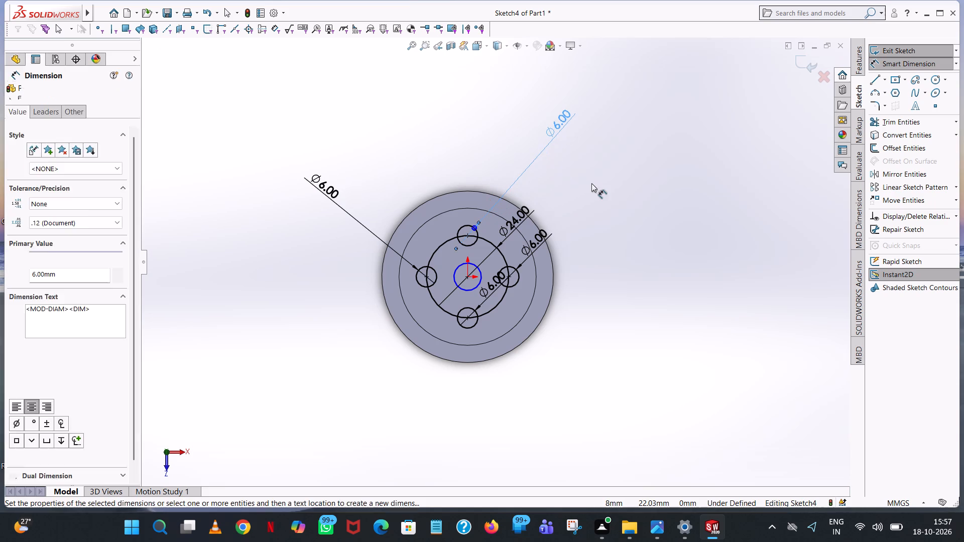
left_click_drag(516, 218, 614, 152)
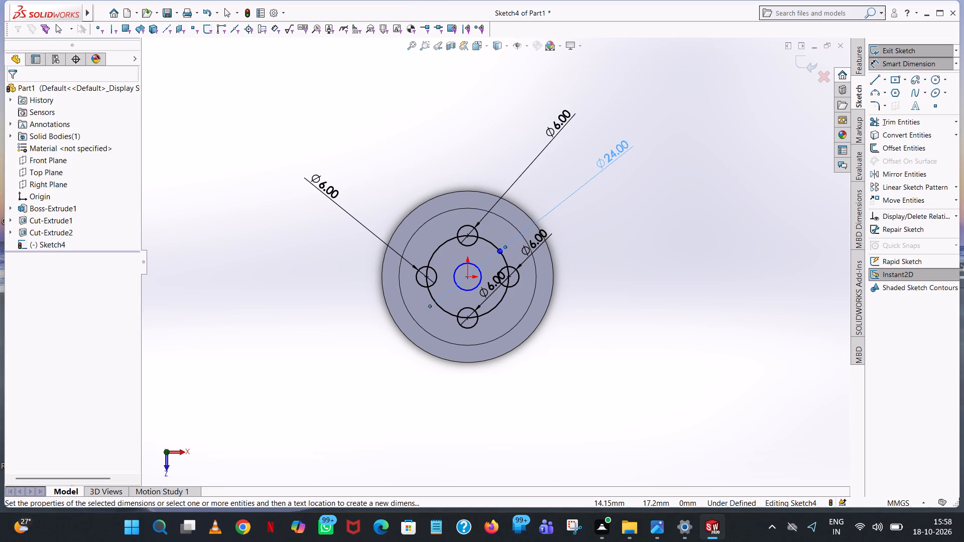
left_click(610, 244)
left_click_drag(536, 237, 702, 214)
left_click(602, 323)
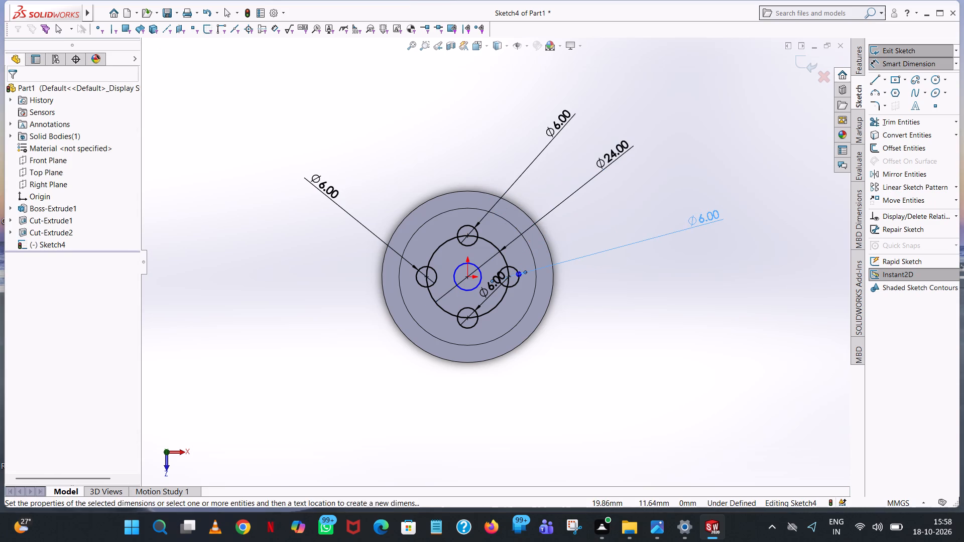
left_click_drag(489, 286, 710, 372)
left_click(724, 307)
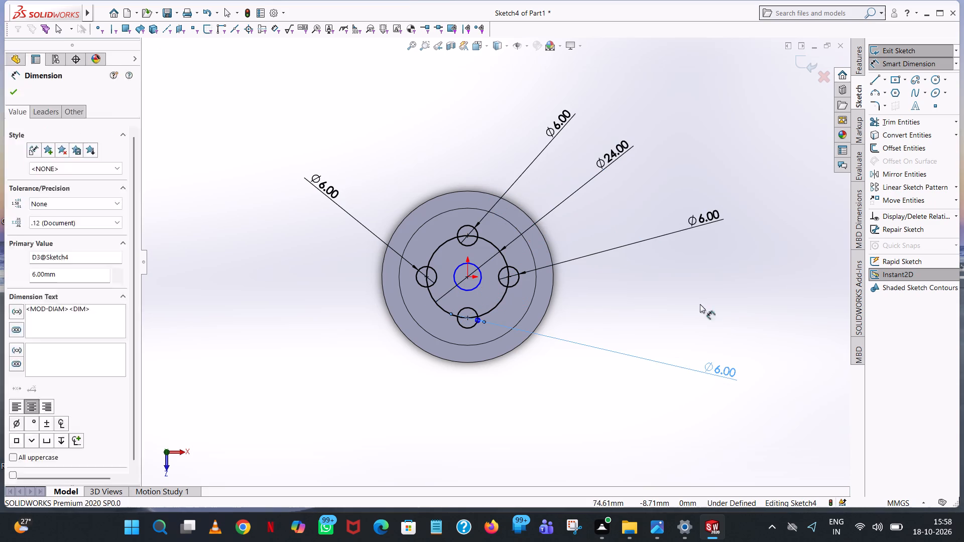
Add an 8 mm diameter dimension to the origin-centred circle and place its text outside the disc.
left_click(480, 280)
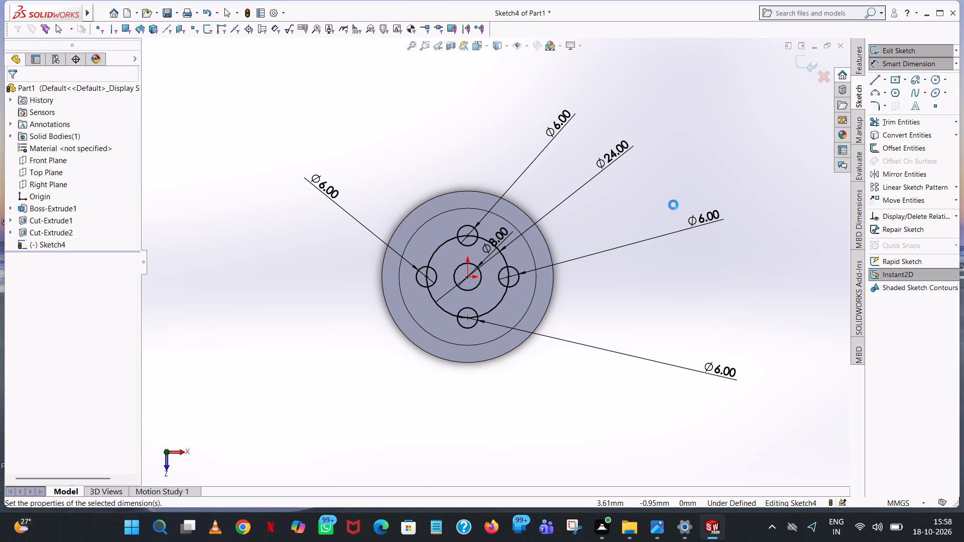
left_click(456, 232)
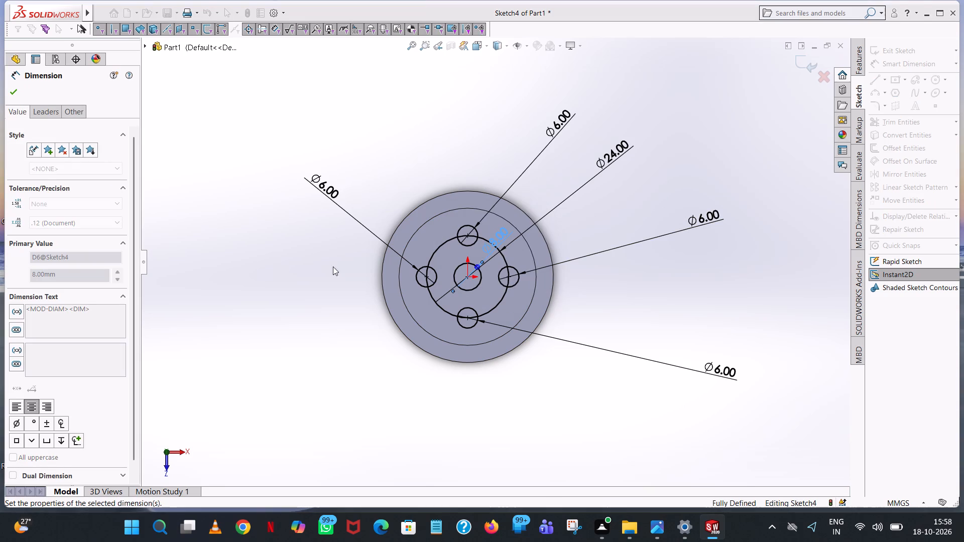
left_click(636, 299)
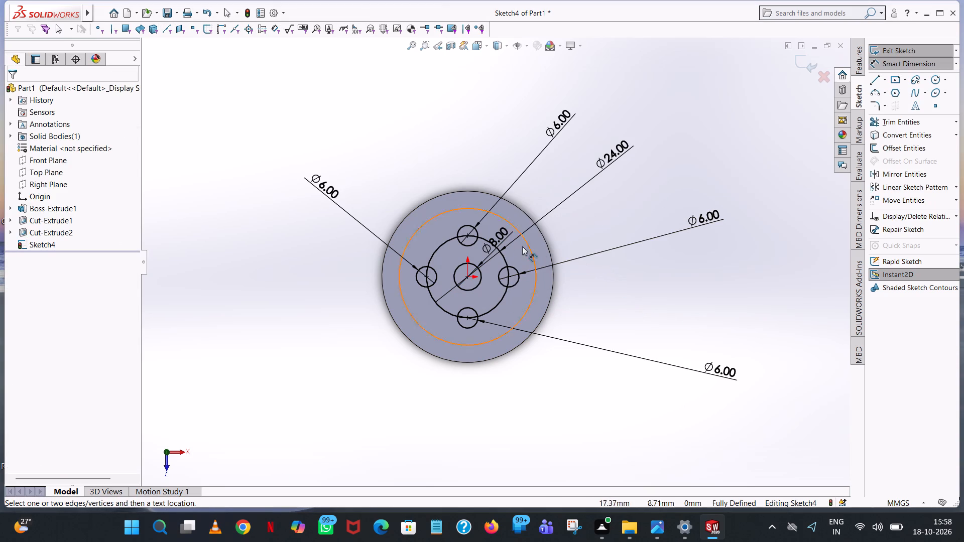
left_click_drag(495, 235, 635, 115)
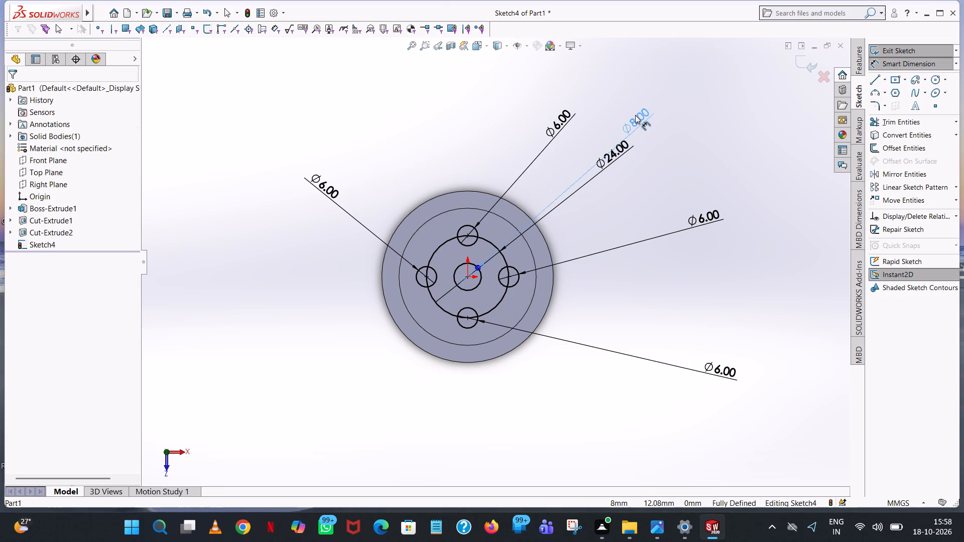
left_click_drag(635, 115, 610, 113)
left_click(687, 171)
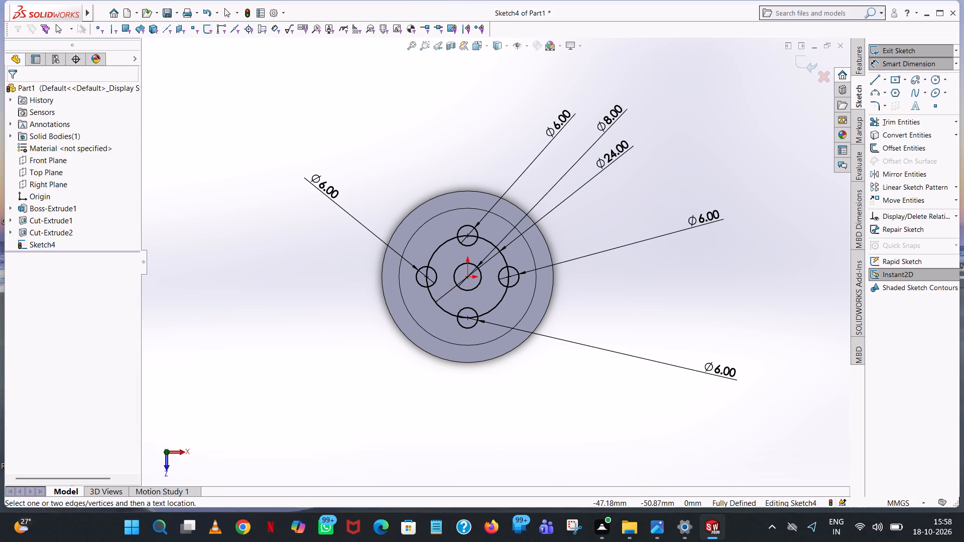
left_click(913, 63)
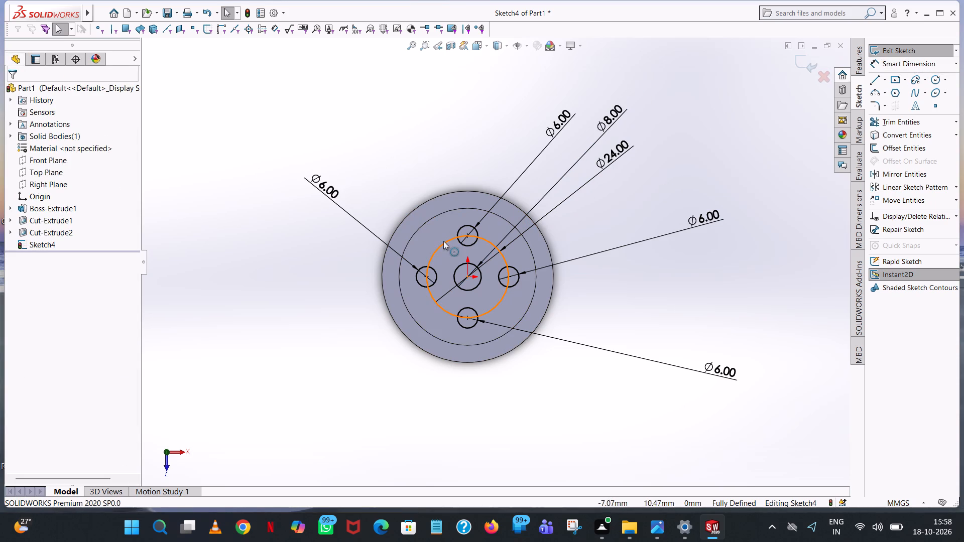
Convert the 24 mm diameter circle to construction geometry.
left_click(442, 243)
right_click(441, 243)
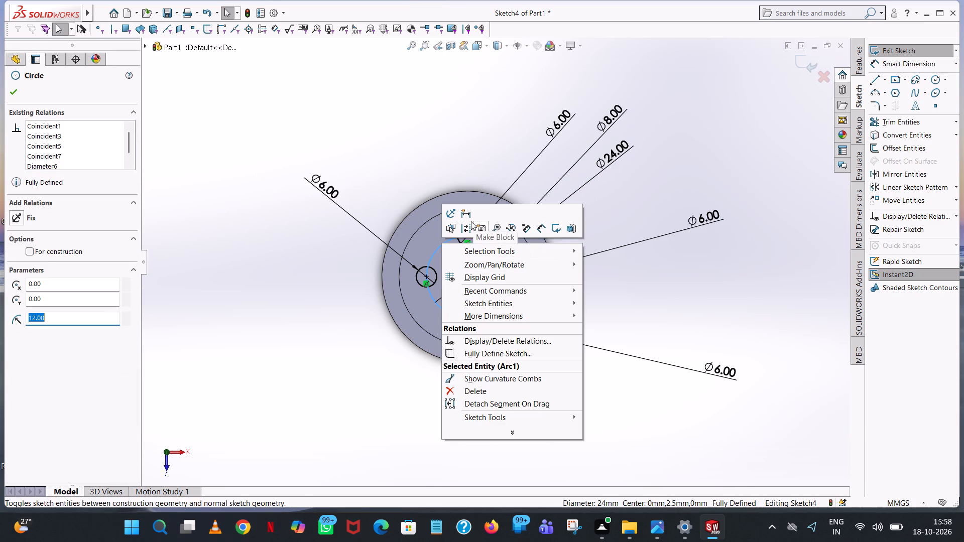
left_click(462, 227)
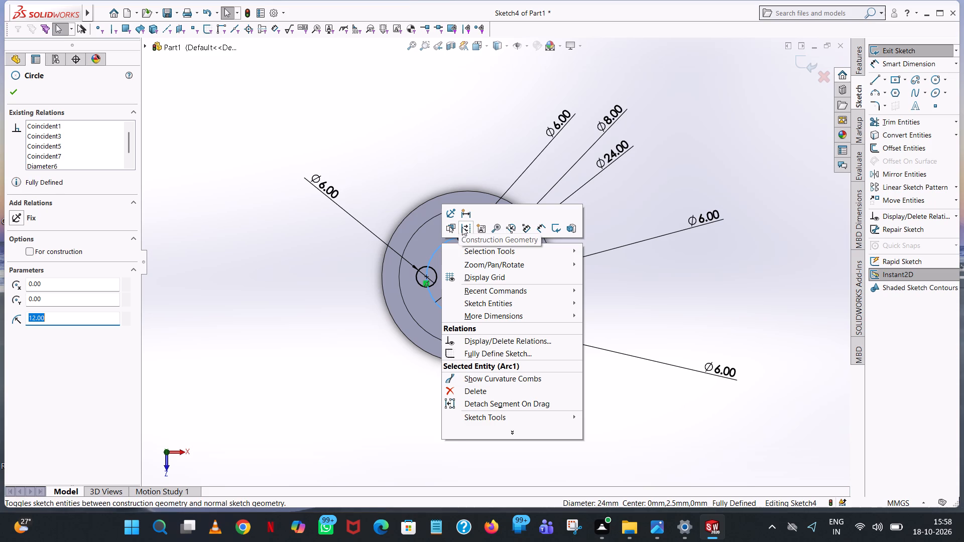
left_click(726, 125)
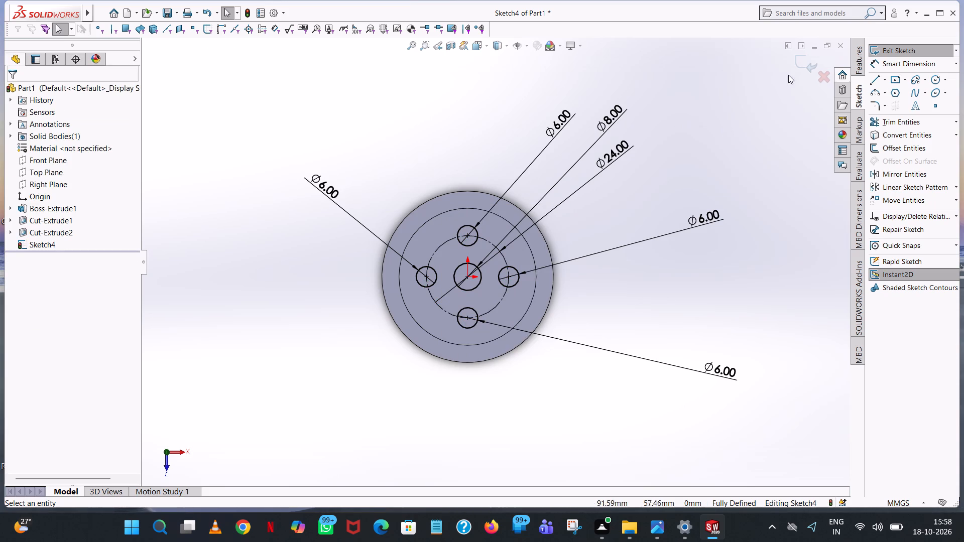
Cut-extrude the central 8 mm circle and the four 6 mm circles through the disc with a blind depth of 84 mm.
left_click(865, 65)
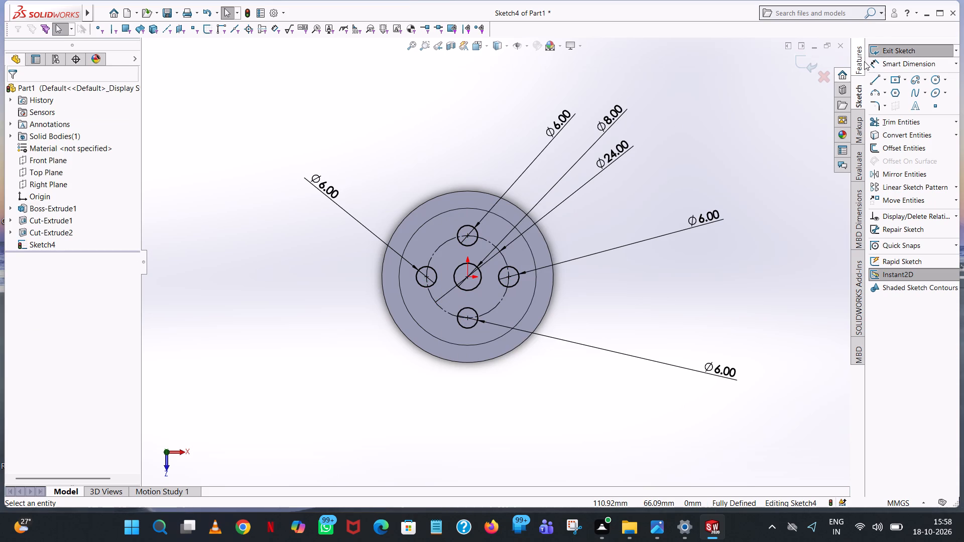
left_click(859, 61)
left_click(898, 116)
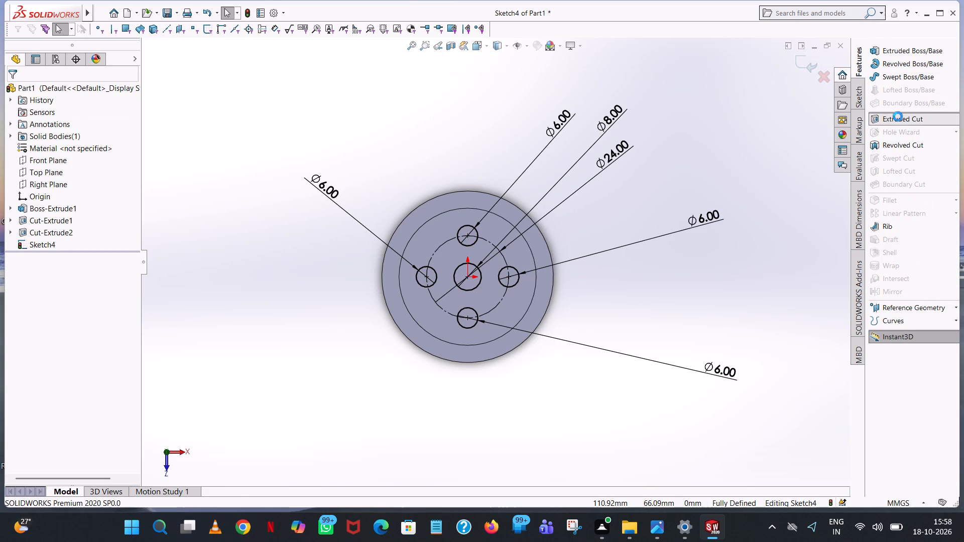
middle_click_drag(721, 162, 659, 151)
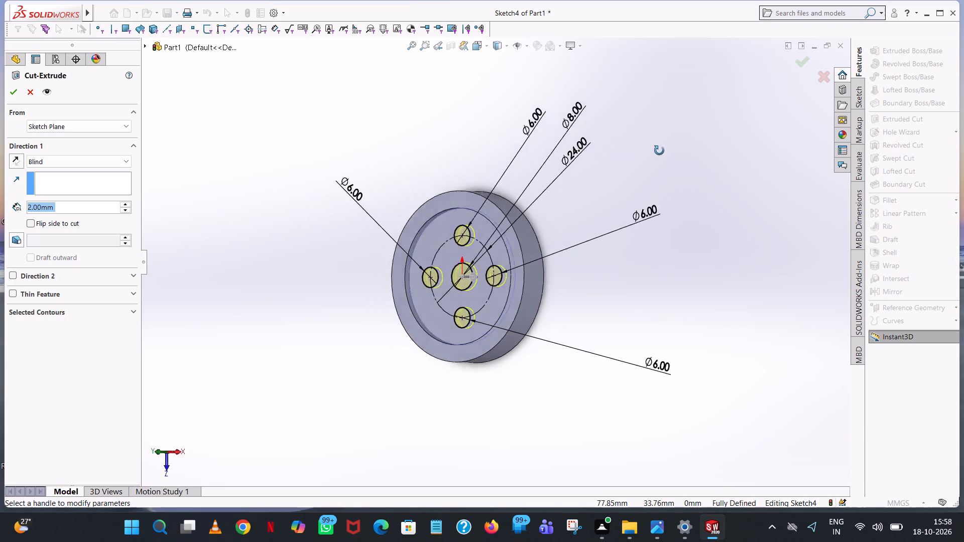
middle_click_drag(659, 151, 587, 169)
scroll(587, 169, "up", 1)
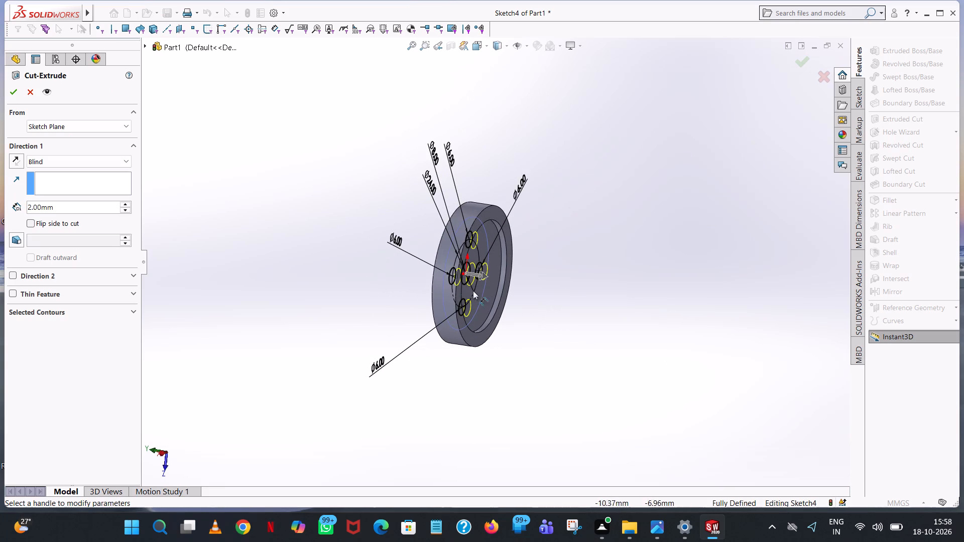
left_click_drag(483, 279, 693, 248)
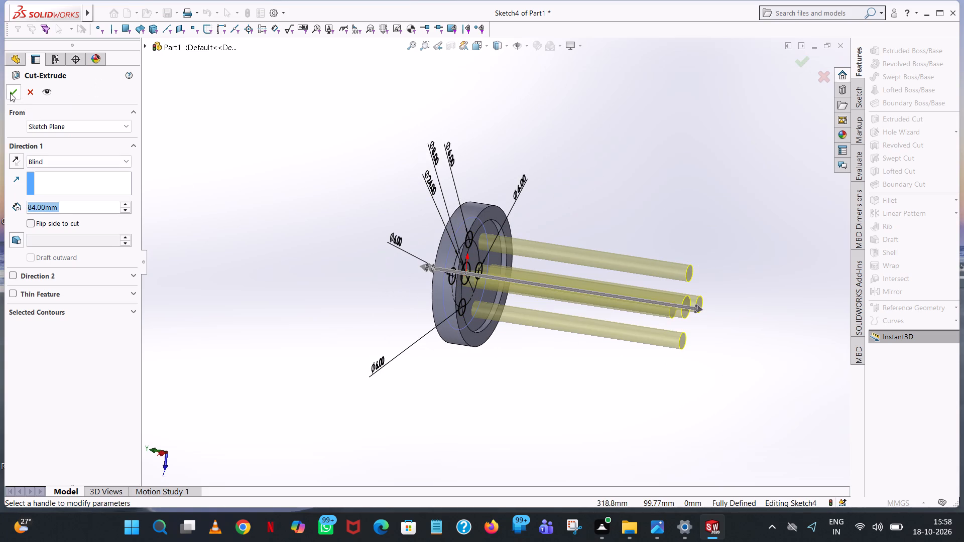
left_click(9, 92)
left_click(597, 134)
Examine the wheel disc's hole pattern, recess and edge profile from several angles.
middle_click_drag(571, 165, 580, 165)
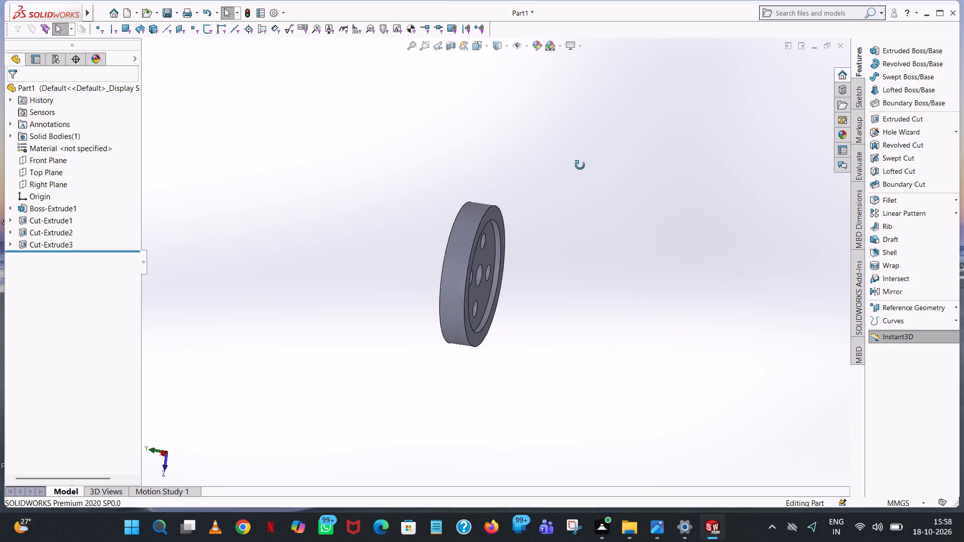
middle_click_drag(580, 165, 699, 188)
scroll(668, 215, "up", 1)
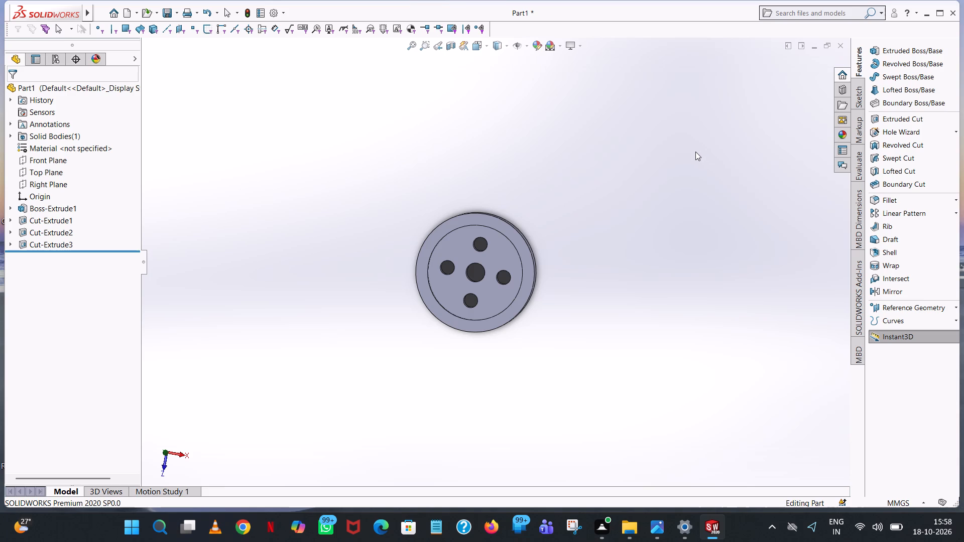
middle_click_drag(616, 157, 561, 192)
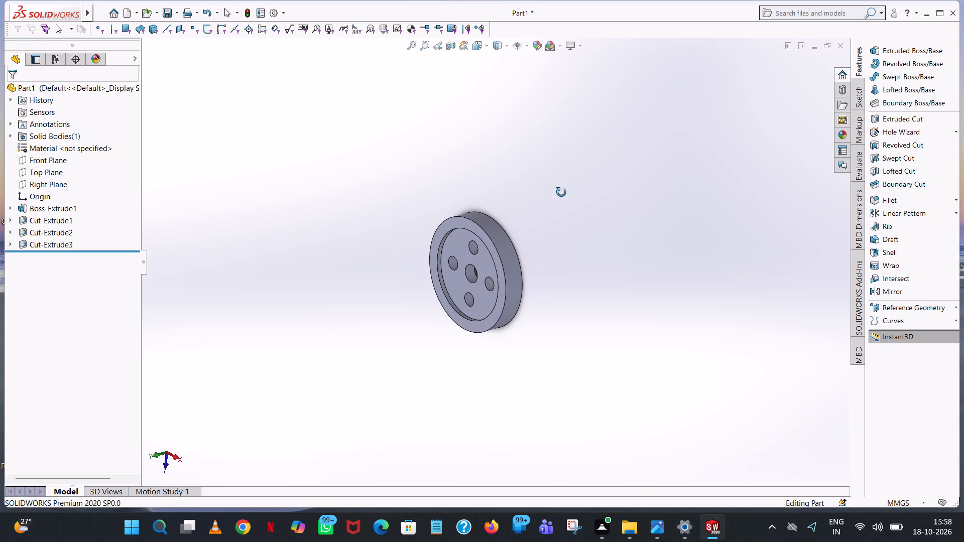
middle_click_drag(561, 192, 514, 175)
scroll(514, 175, "up", 1)
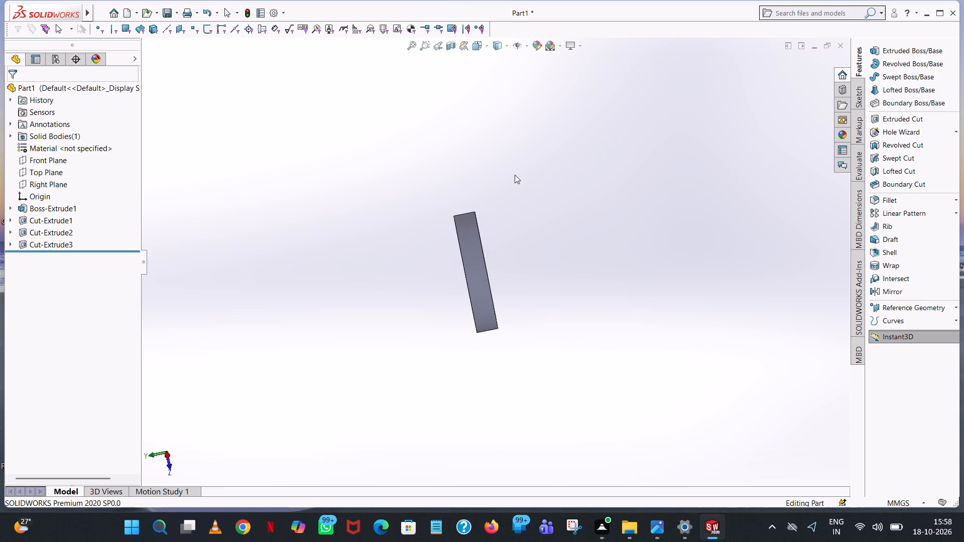
scroll(515, 175, "up", 1)
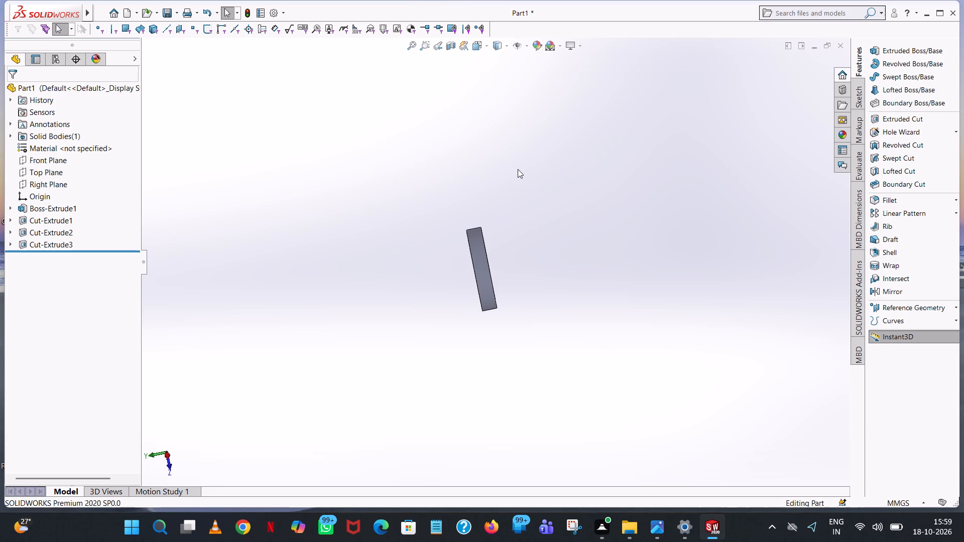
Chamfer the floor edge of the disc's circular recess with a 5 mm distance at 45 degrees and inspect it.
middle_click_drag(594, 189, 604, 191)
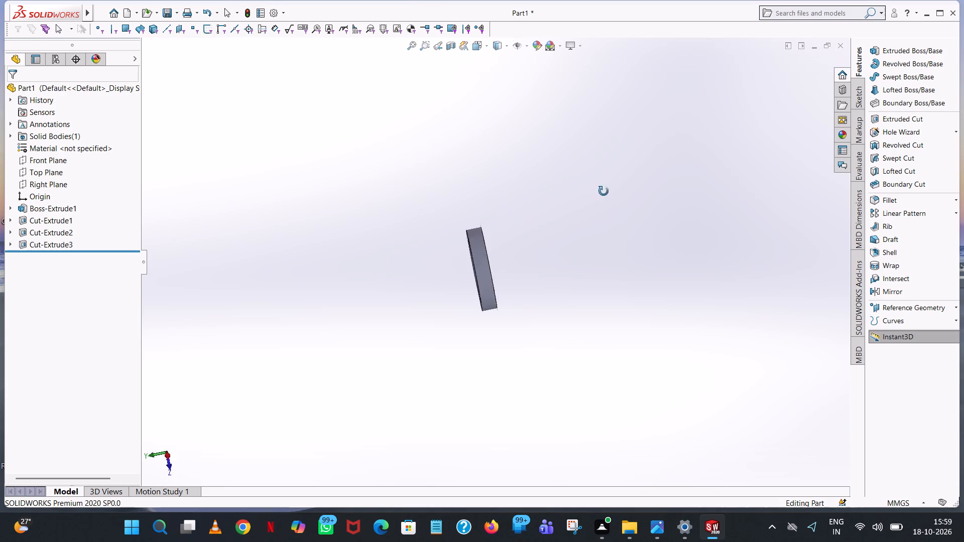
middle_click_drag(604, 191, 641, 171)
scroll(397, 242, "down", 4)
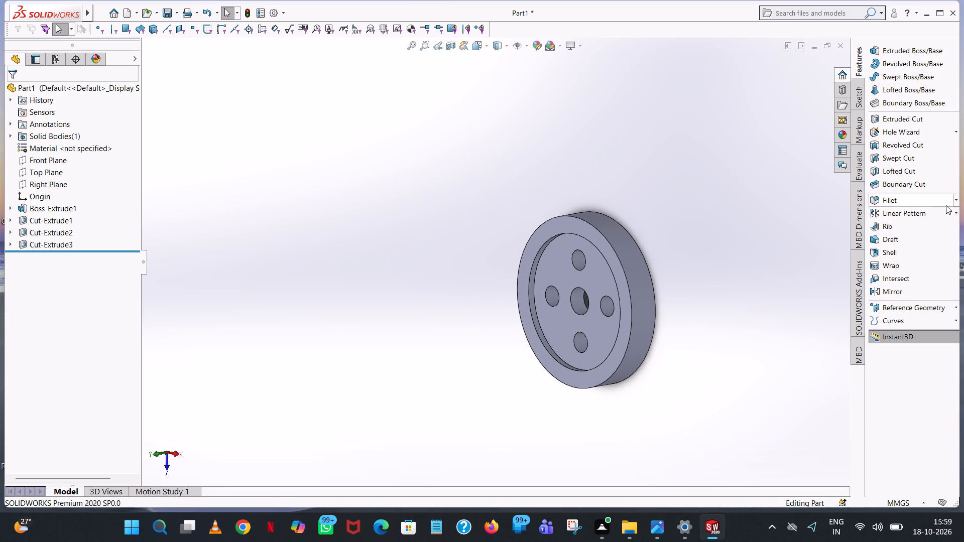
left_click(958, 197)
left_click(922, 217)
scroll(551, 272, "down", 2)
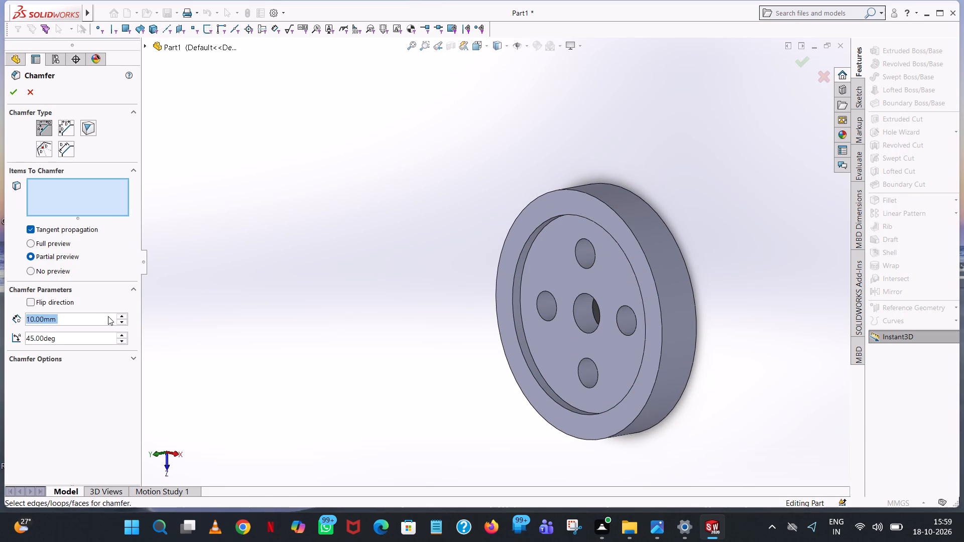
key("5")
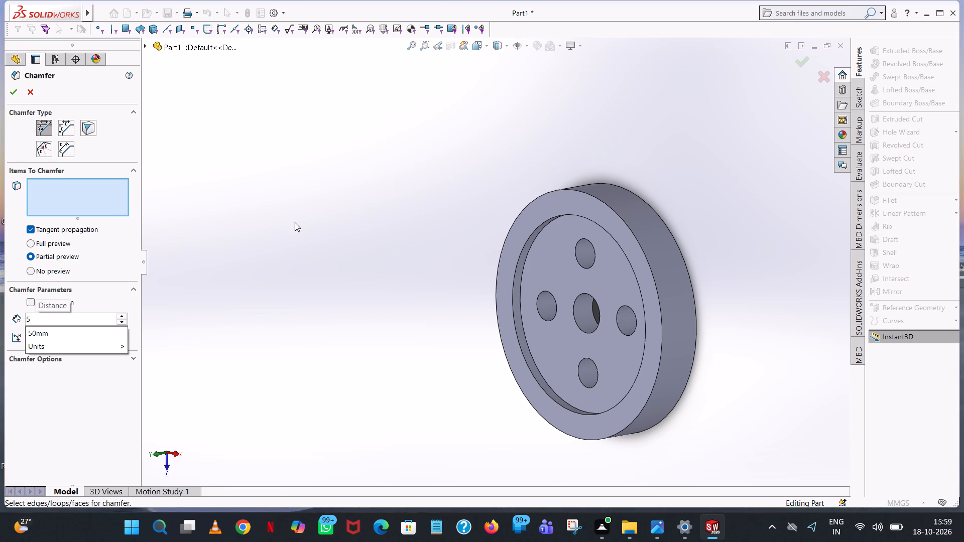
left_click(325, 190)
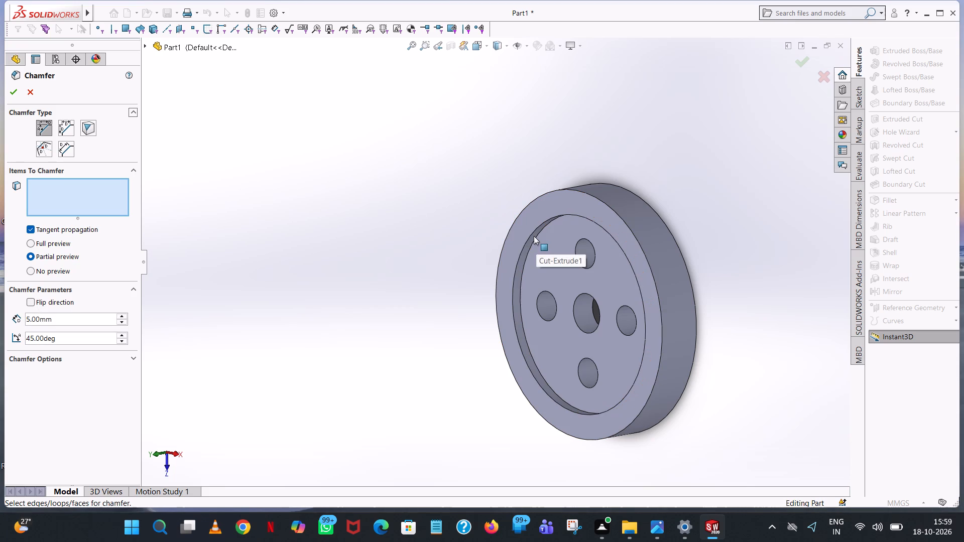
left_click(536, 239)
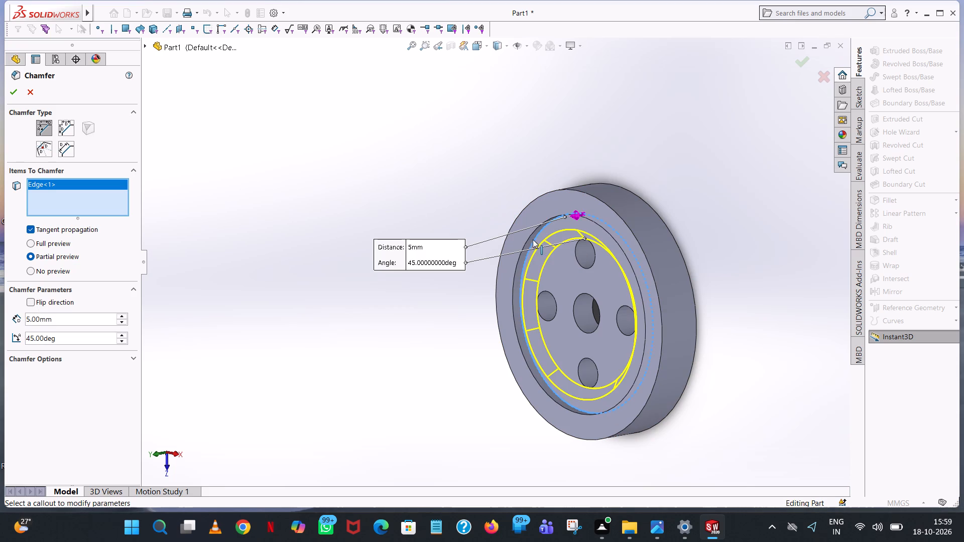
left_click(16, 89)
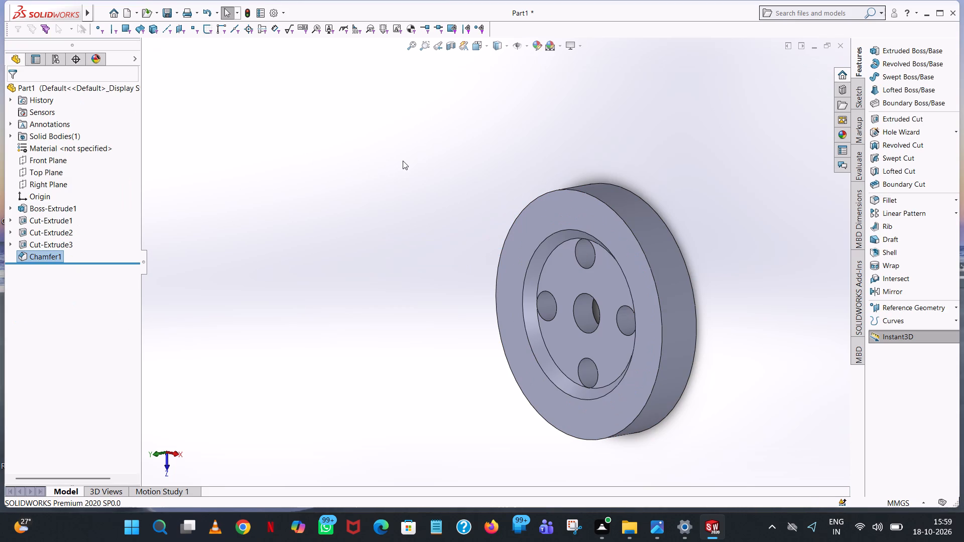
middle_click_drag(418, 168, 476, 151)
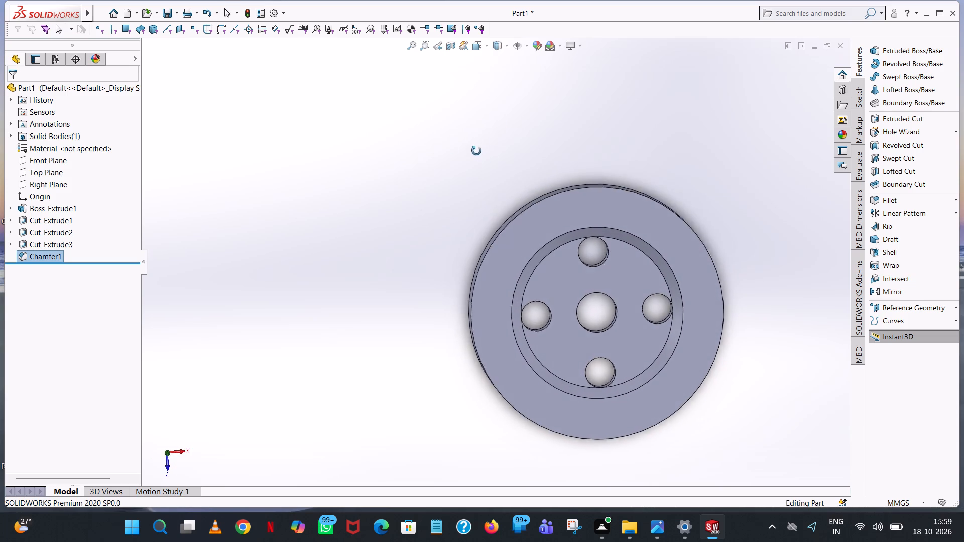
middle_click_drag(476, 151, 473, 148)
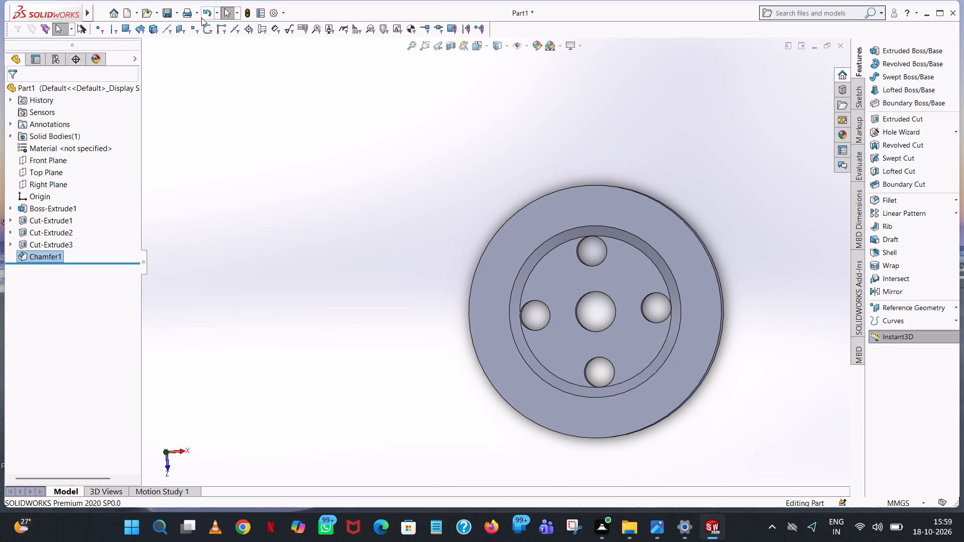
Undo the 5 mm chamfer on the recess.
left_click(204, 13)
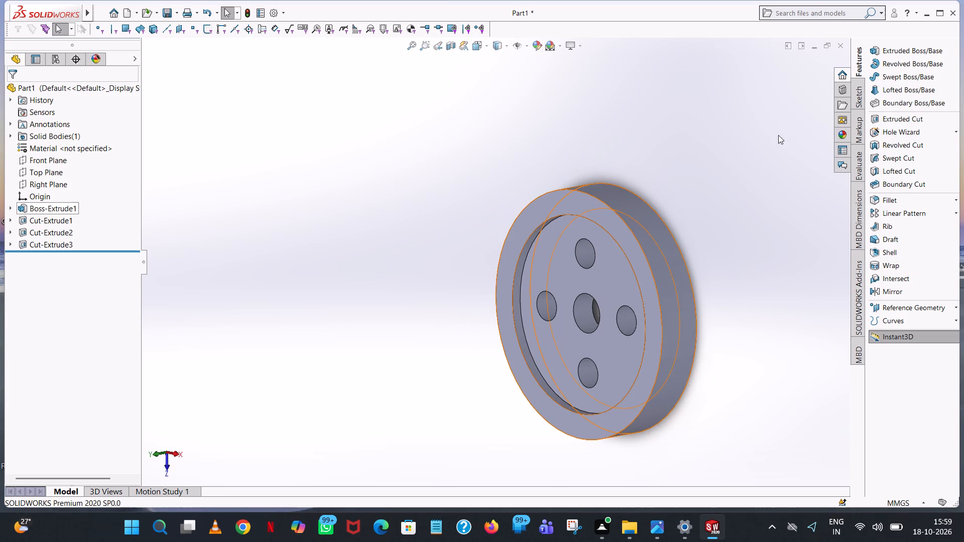
Chamfer the floor edge of the disc's circular recess with a 2.5 mm distance at 45 degrees.
left_click(959, 198)
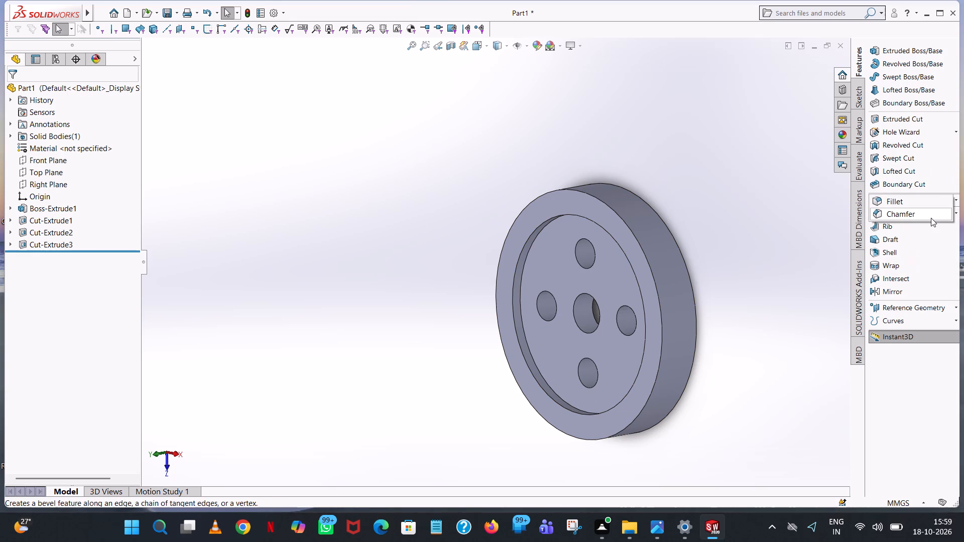
left_click(931, 218)
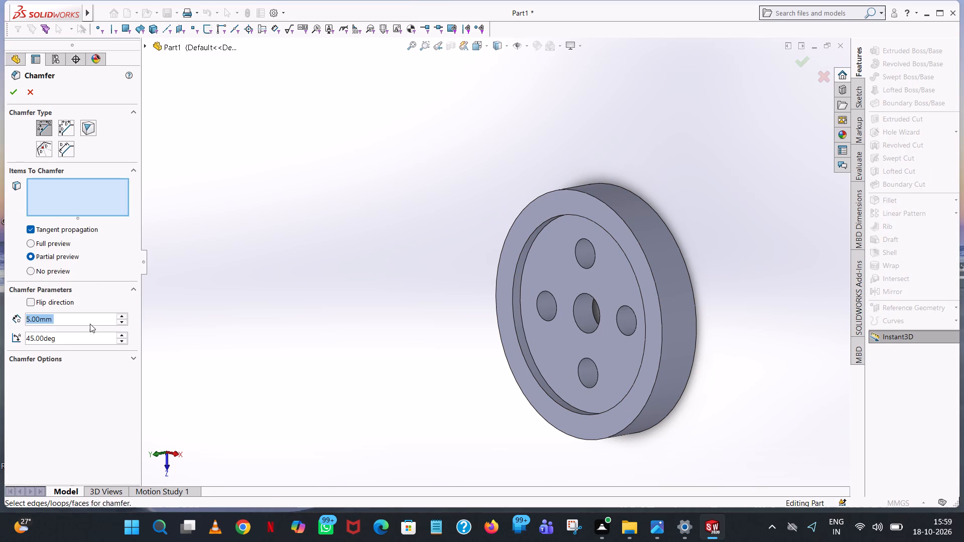
type("2.")
key("5")
left_click(371, 261)
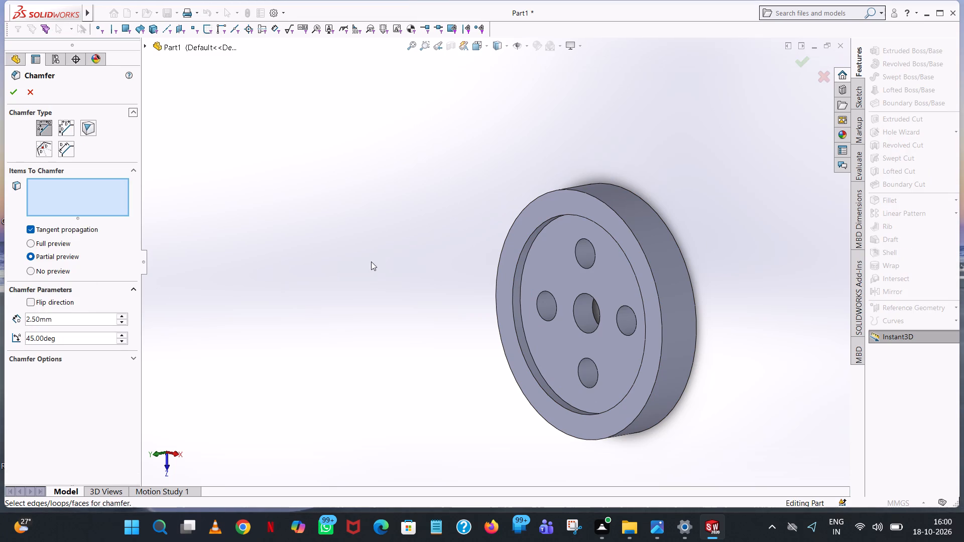
left_click(529, 253)
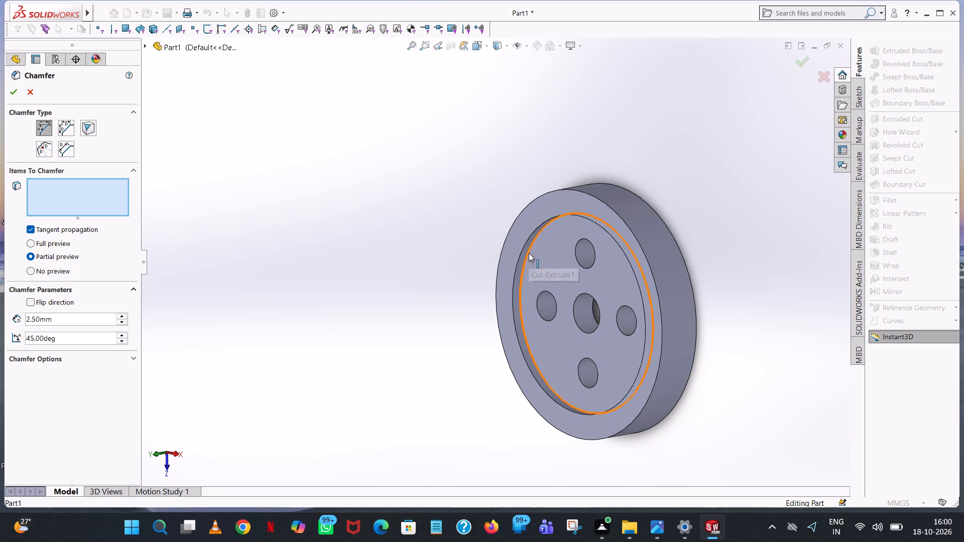
left_click(16, 92)
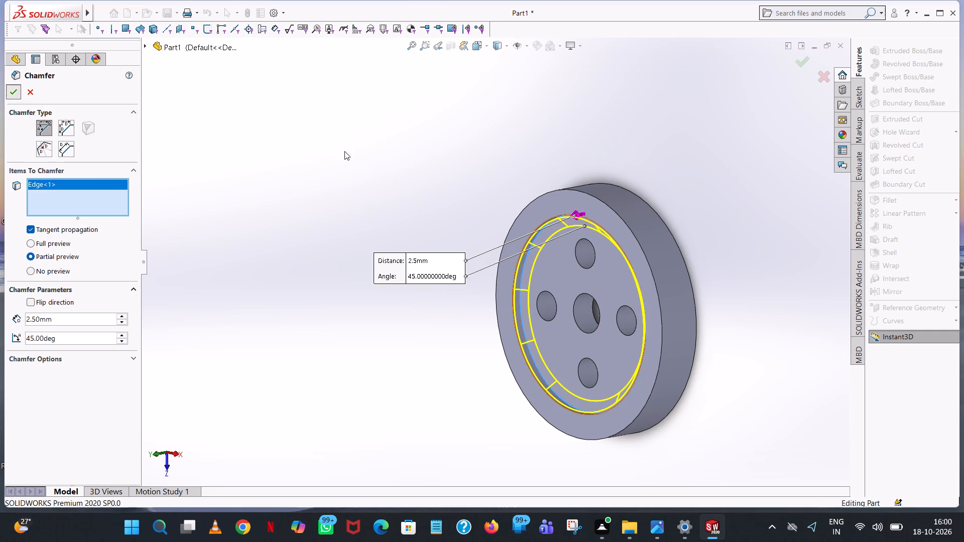
left_click(351, 149)
Chamfer one outer rim edge of the wheel disc with a 1 mm distance at 45 degrees.
scroll(356, 155, "up", 1)
middle_click_drag(362, 162, 458, 246)
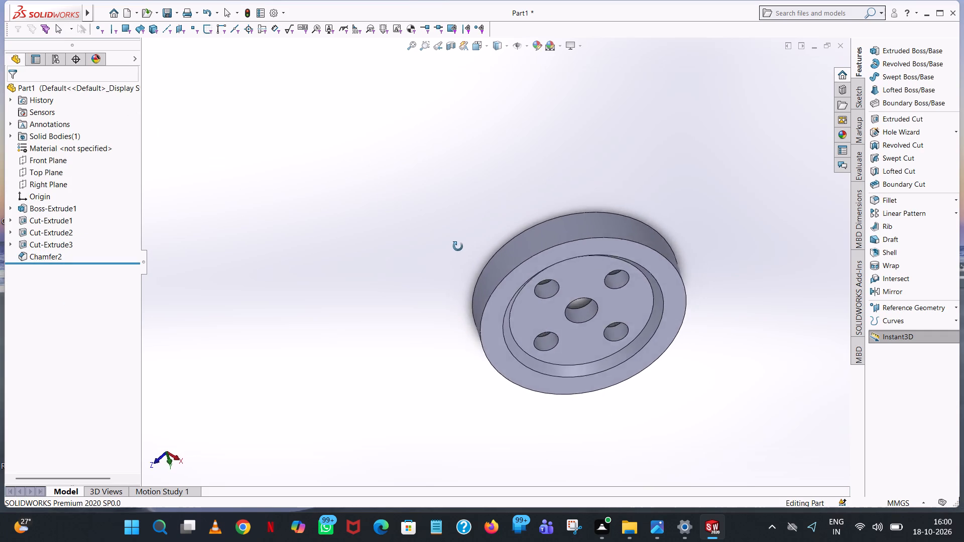
middle_click_drag(458, 246, 373, 228)
scroll(373, 228, "up", 2)
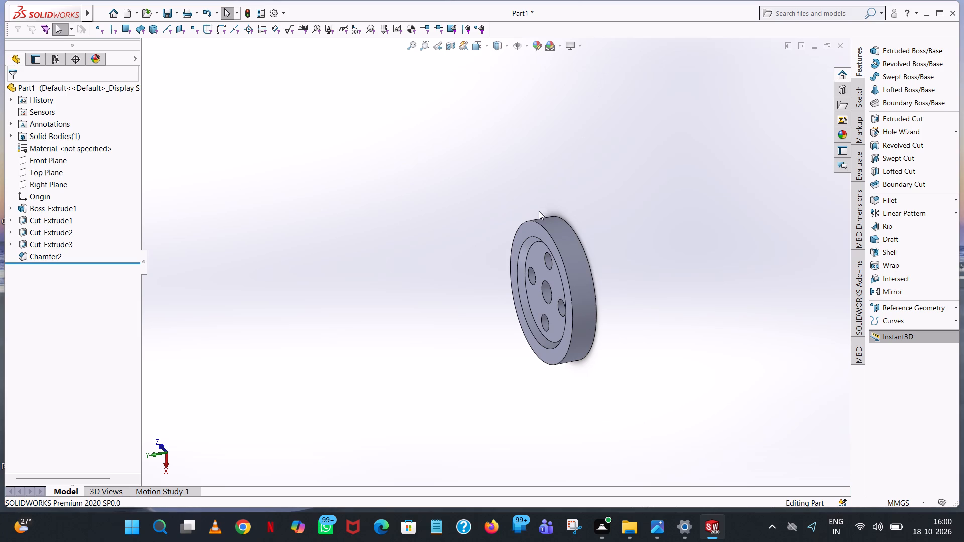
left_click(958, 200)
left_click(934, 216)
scroll(782, 215, "up", 1)
middle_click_drag(770, 192, 714, 106)
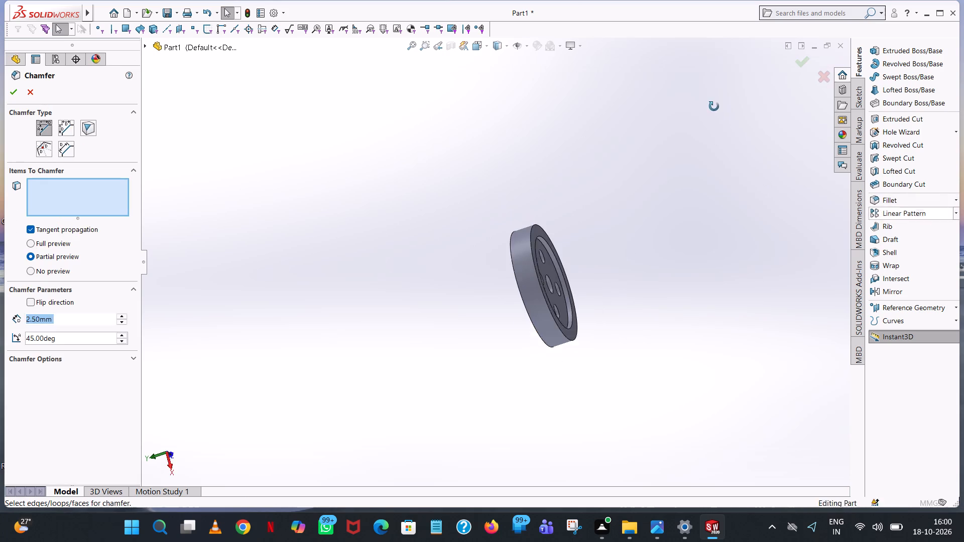
middle_click_drag(714, 106, 740, 133)
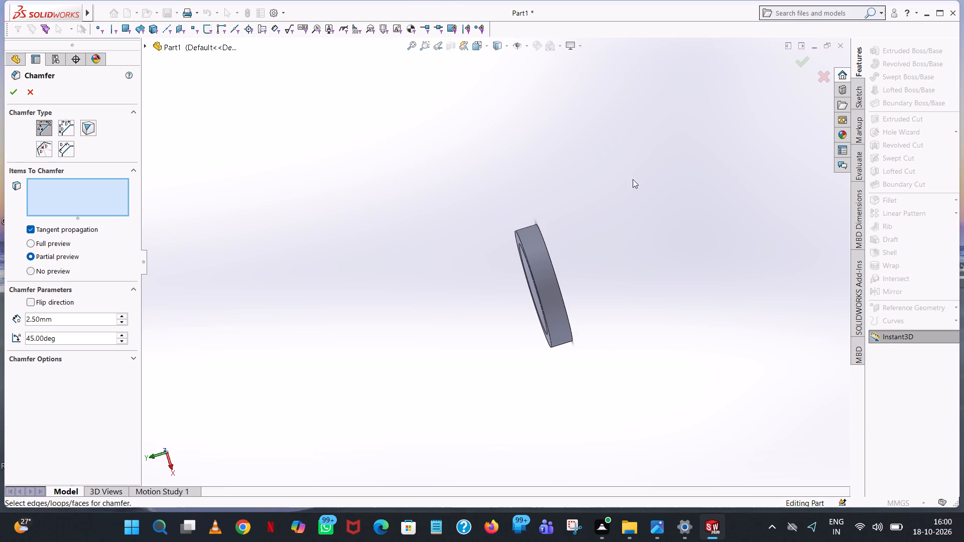
left_click(516, 236)
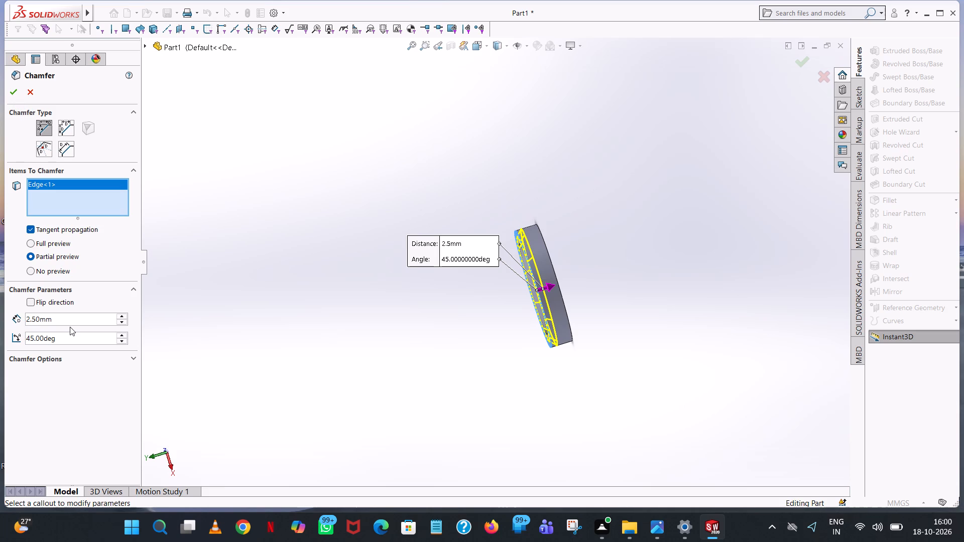
double_click(71, 313)
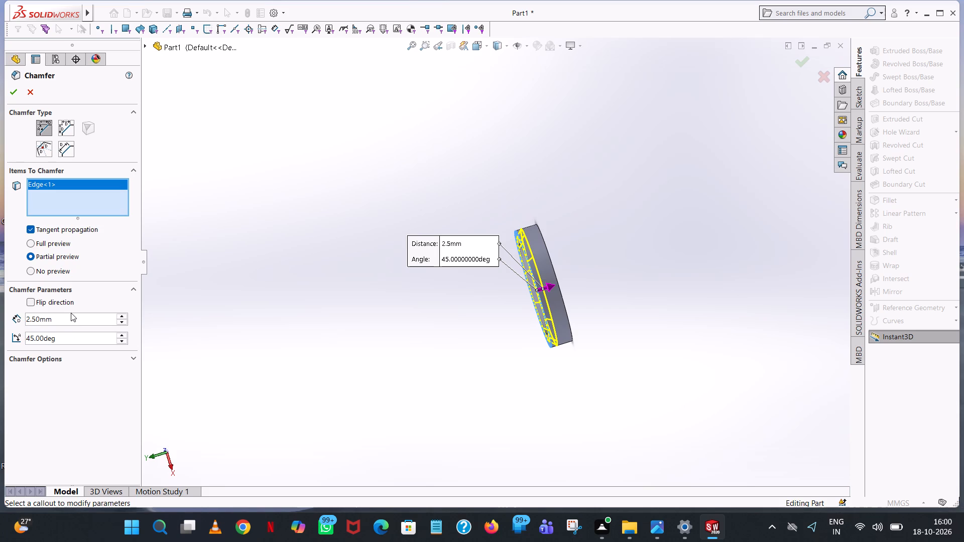
double_click(72, 323)
key("1")
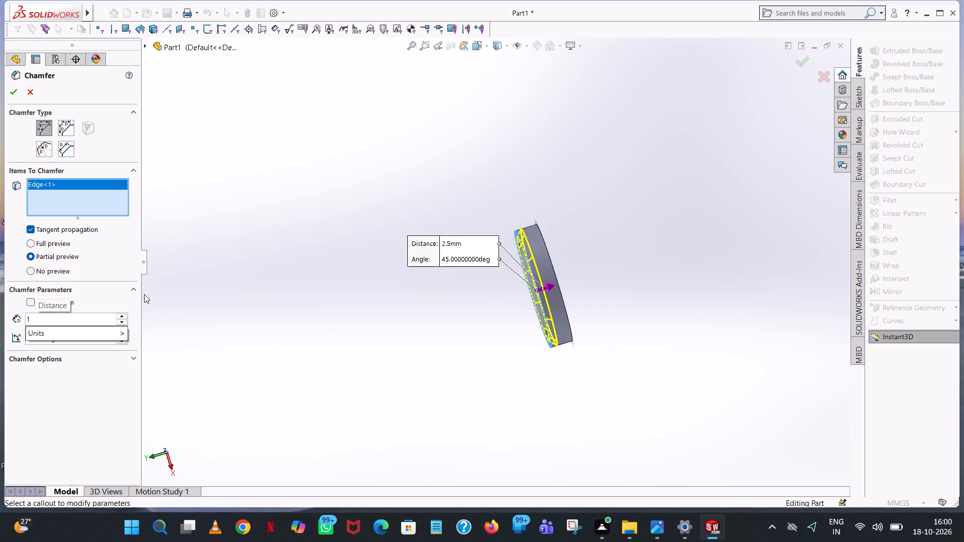
left_click(345, 242)
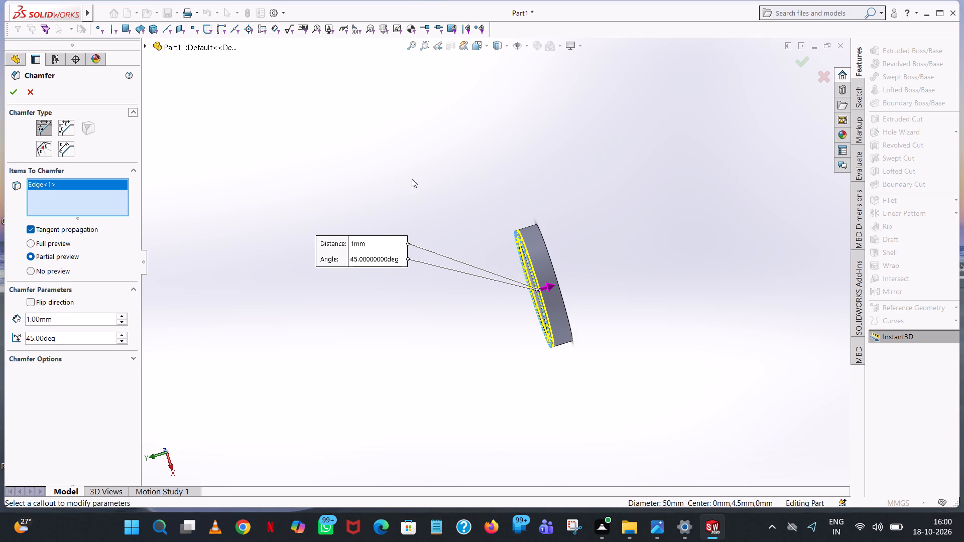
left_click(15, 91)
left_click(488, 316)
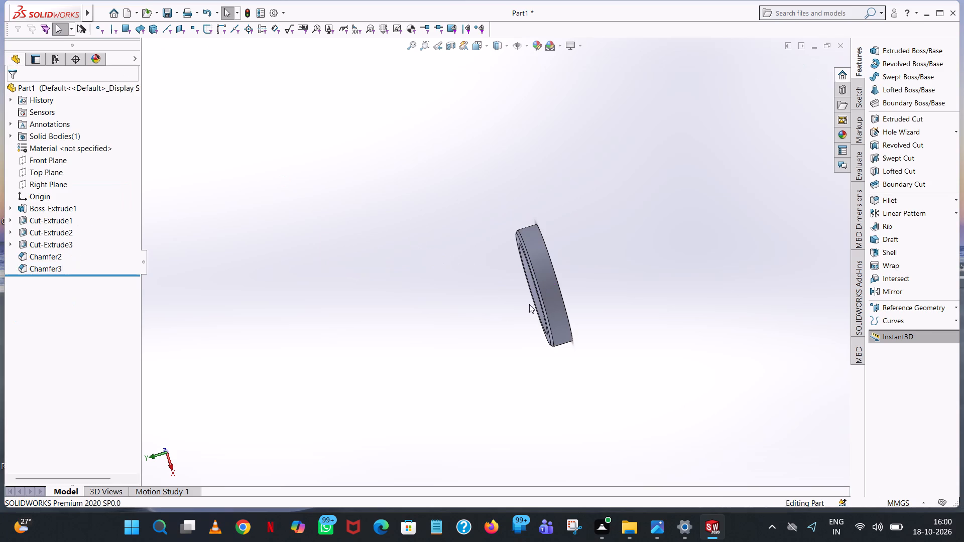
Chamfer the outer rim edge on the disc's opposite side with a 1 mm distance at 45 degrees.
middle_click_drag(532, 302, 576, 266)
scroll(569, 251, "down", 4)
middle_click_drag(568, 253, 622, 183)
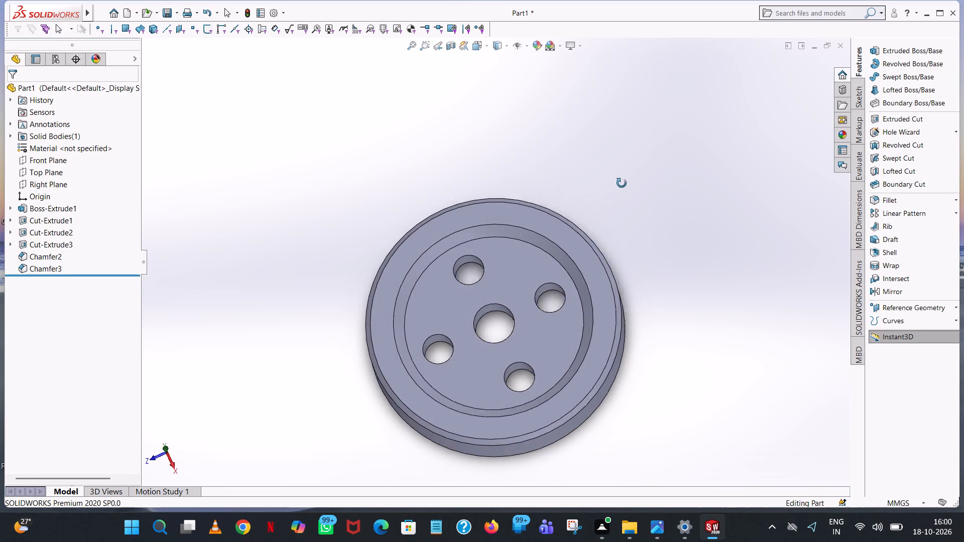
middle_click_drag(622, 183, 544, 287)
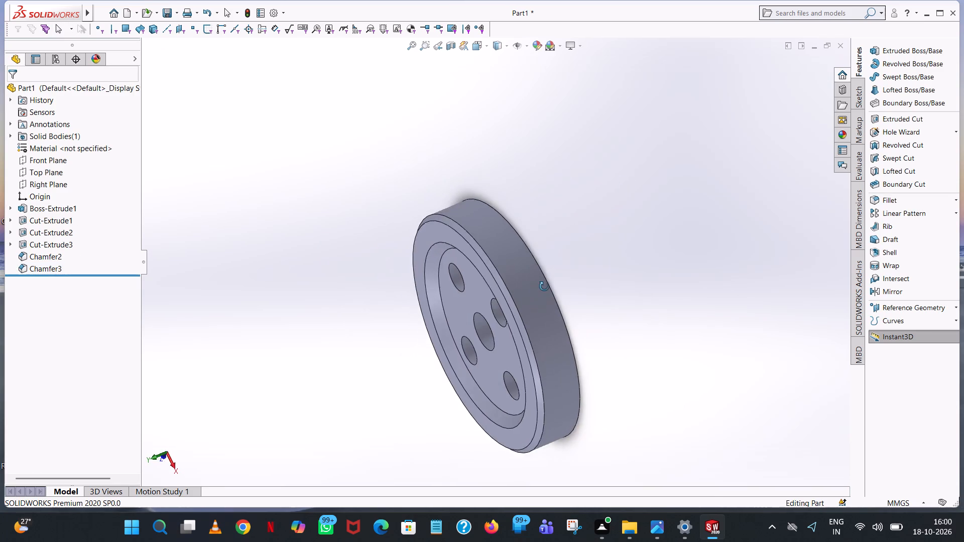
middle_click_drag(544, 287, 524, 327)
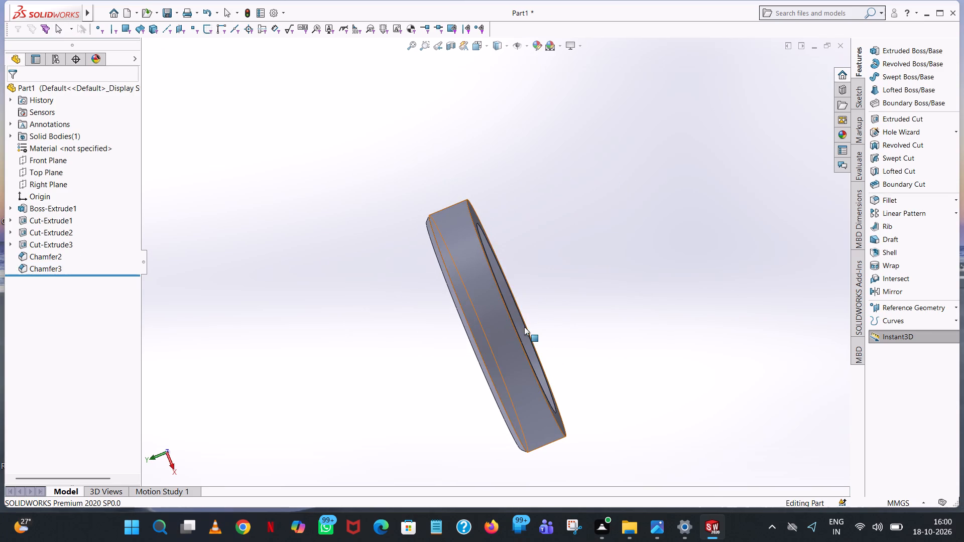
left_click(955, 202)
left_click(930, 212)
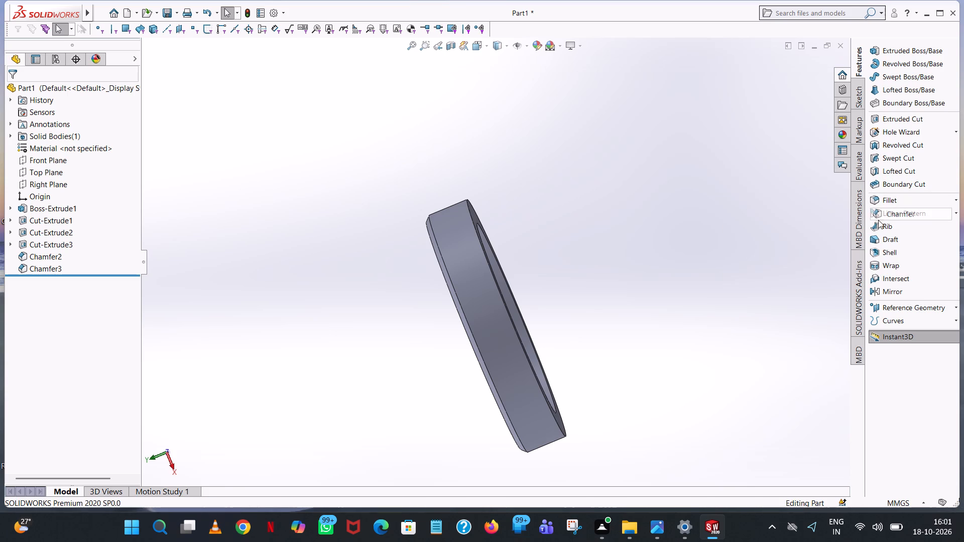
left_click(465, 201)
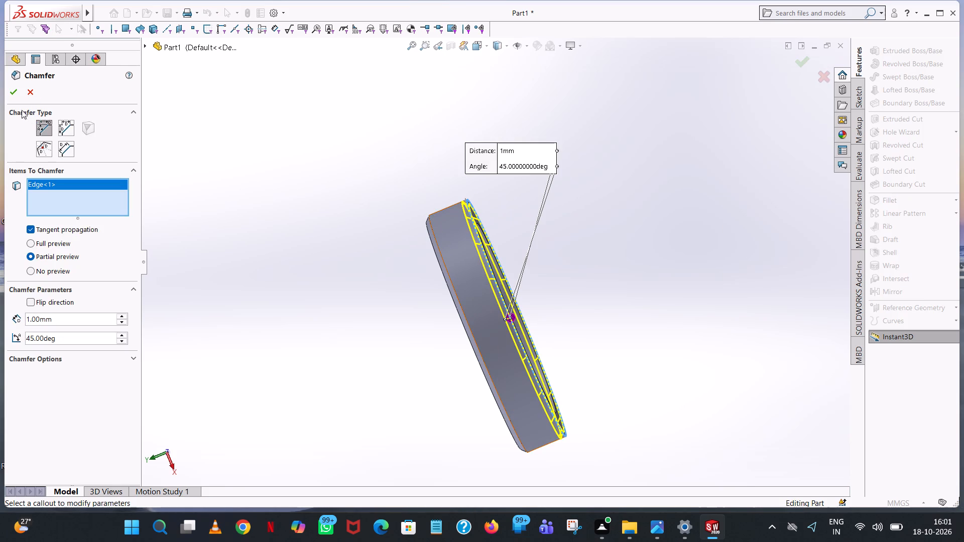
left_click(12, 90)
left_click(581, 289)
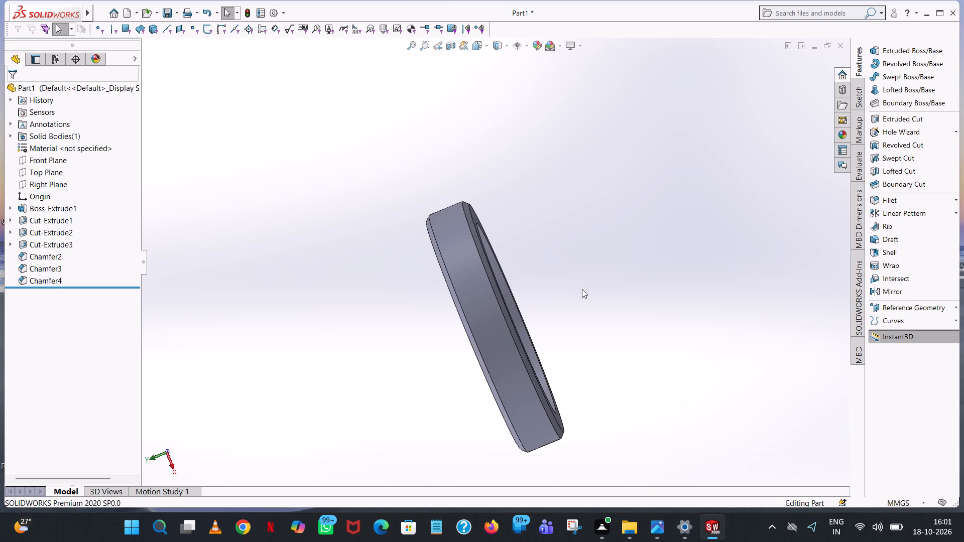
Apply a dark grey colour (RGB 64, 64, 64) to the wheel's outer cylindrical face.
middle_click_drag(582, 288, 676, 270)
scroll(582, 277, "up", 1)
scroll(607, 178, "up", 1)
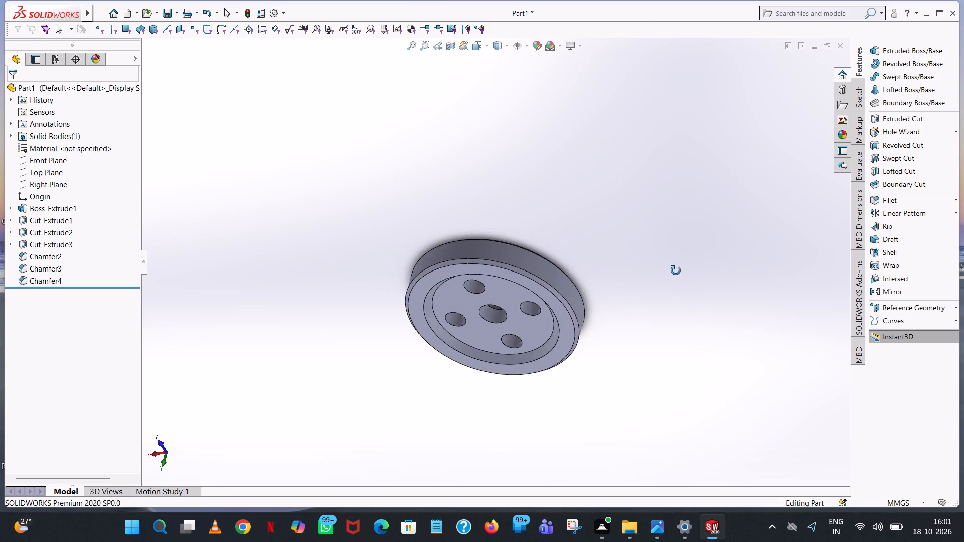
middle_click_drag(676, 270, 691, 175)
scroll(691, 175, "up", 1)
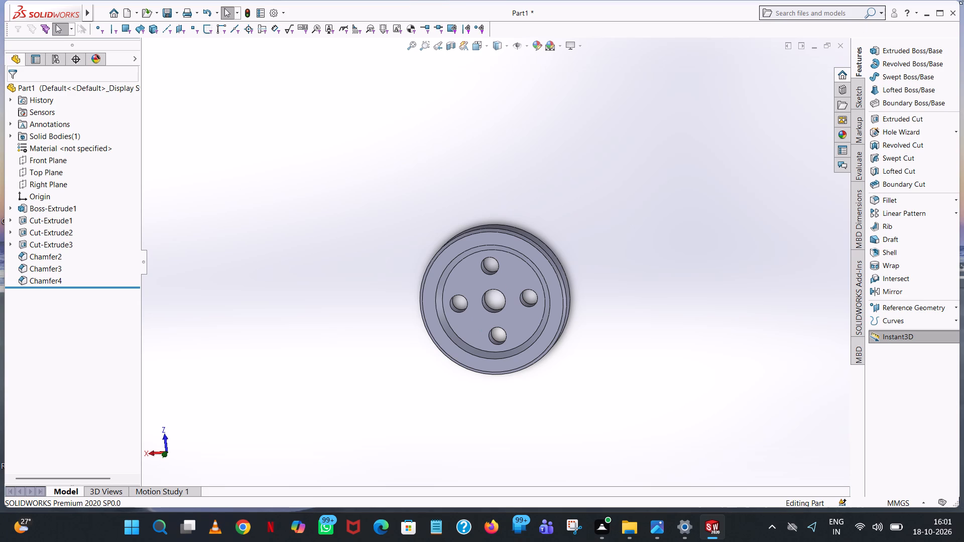
middle_click_drag(747, 237, 685, 278)
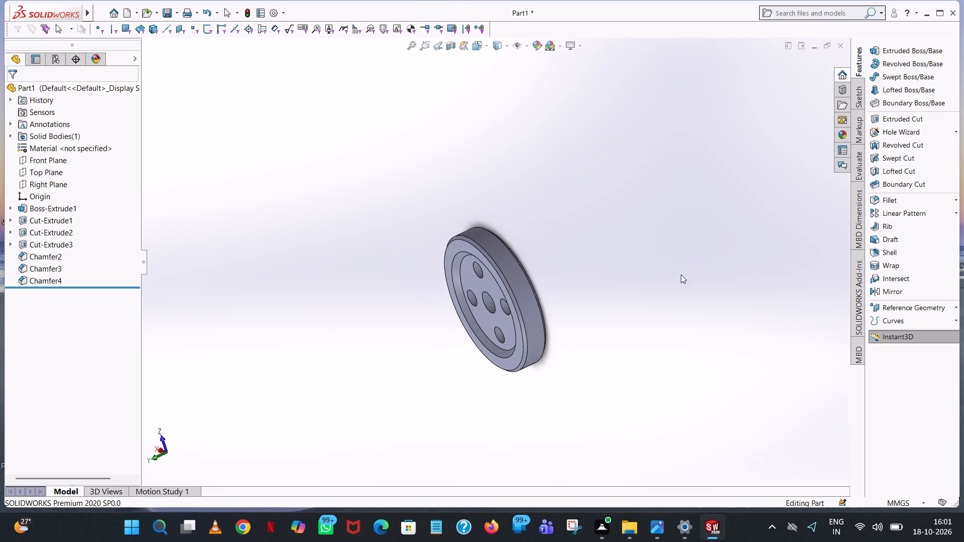
left_click(511, 273)
right_click(511, 273)
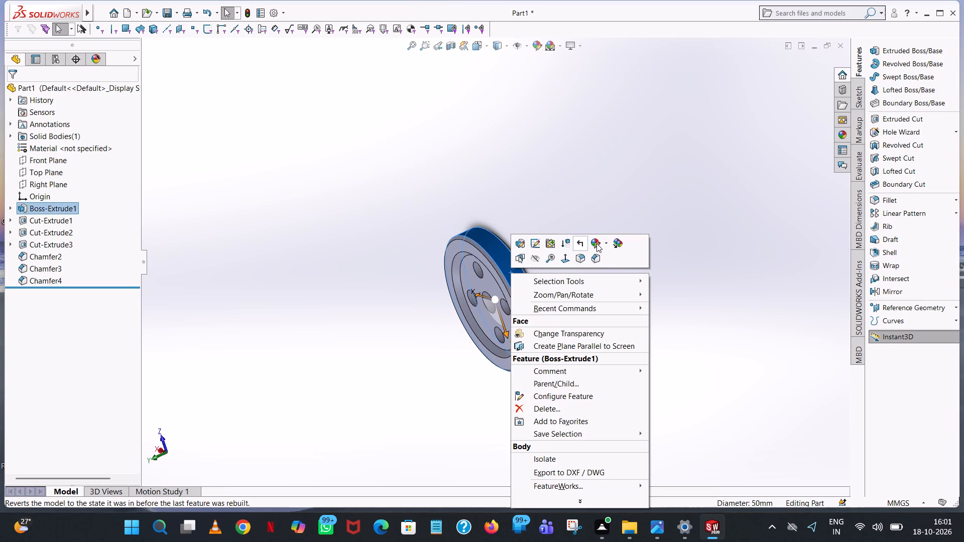
left_click(596, 243)
left_click(622, 272)
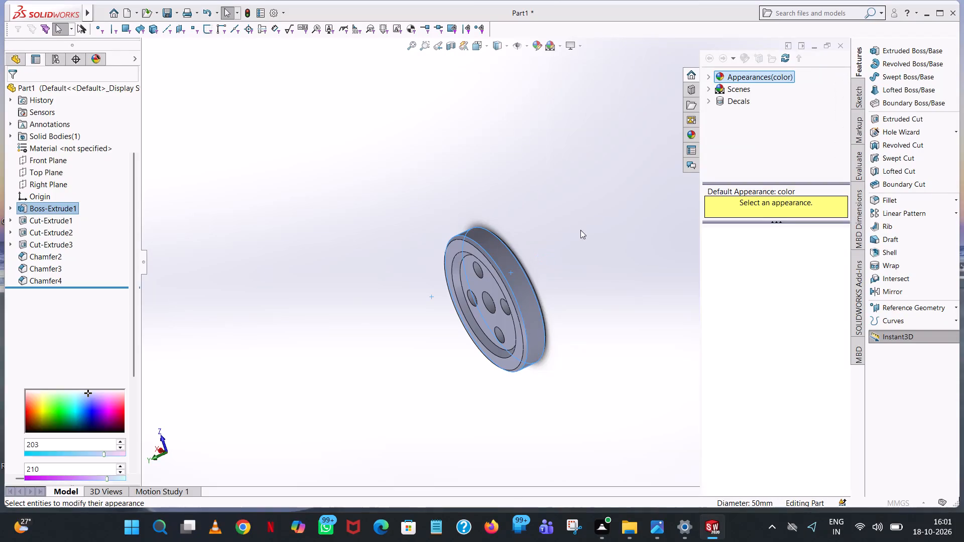
left_click(99, 348)
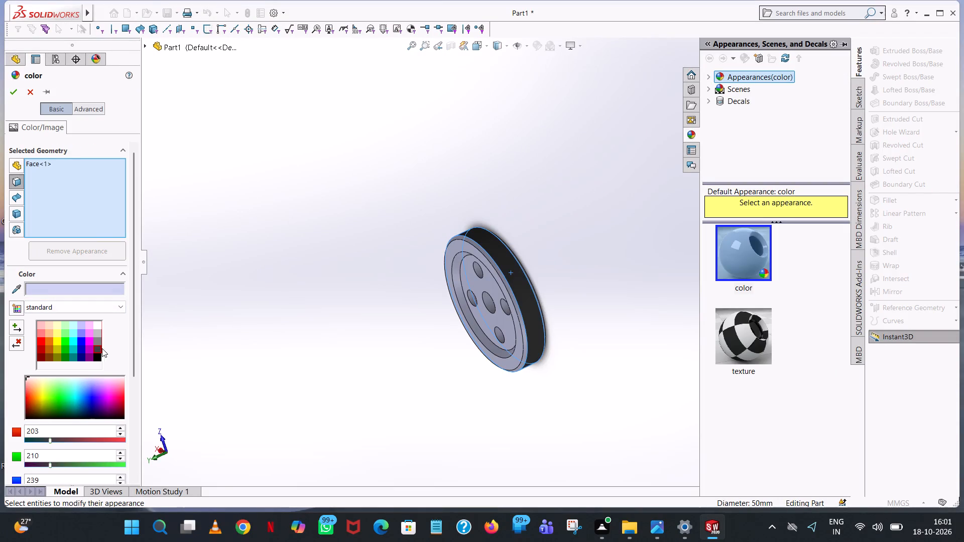
Add the flat rim faces and the outer chamfer faces on both sides of the wheel to the dark grey appearance.
scroll(453, 292, "up", 2)
middle_click_drag(455, 292, 483, 258)
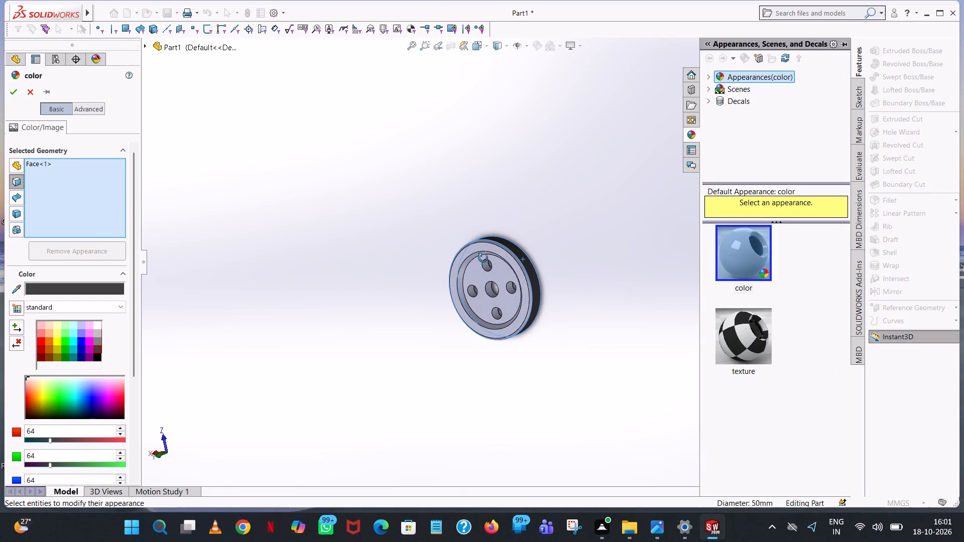
middle_click_drag(483, 258, 487, 263)
scroll(489, 262, "down", 4)
left_click(497, 234)
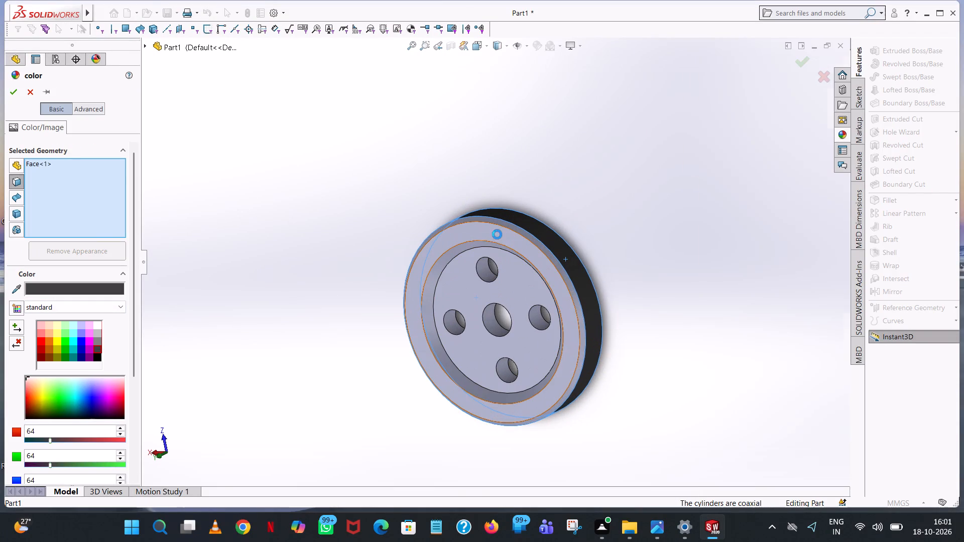
left_click(511, 224)
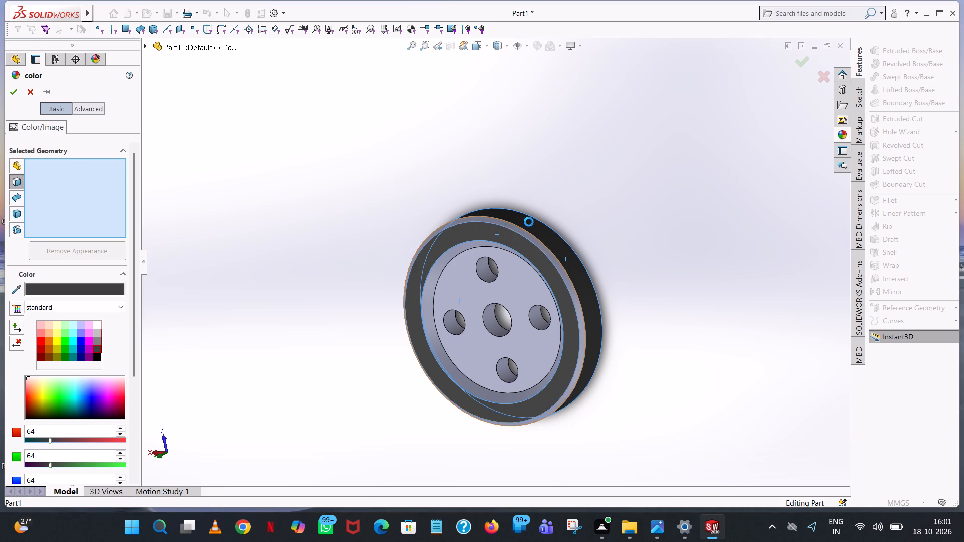
middle_click_drag(664, 253, 559, 233)
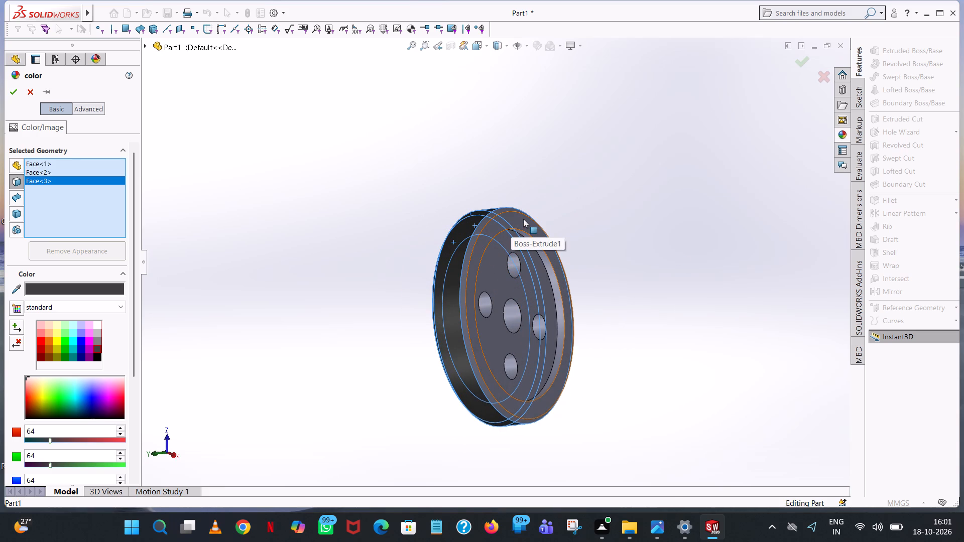
left_click(523, 219)
middle_click_drag(634, 213, 709, 205)
scroll(639, 216, "up", 1)
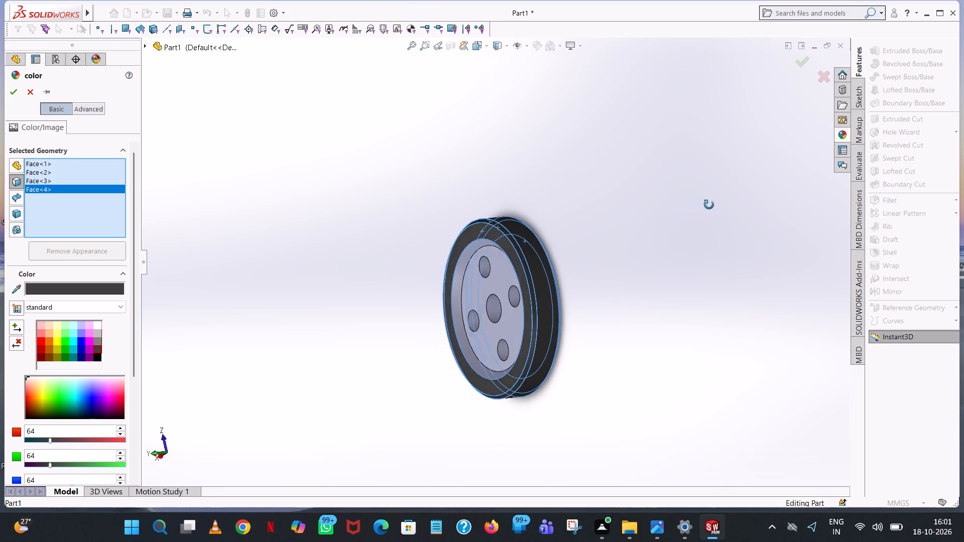
middle_click_drag(709, 205, 631, 105)
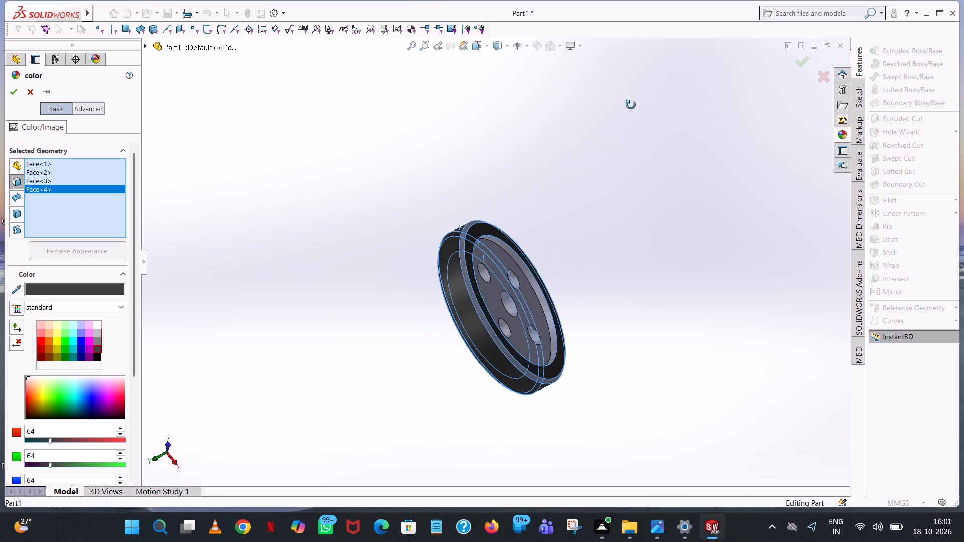
middle_click_drag(631, 105, 544, 174)
middle_click_drag(363, 198, 376, 198)
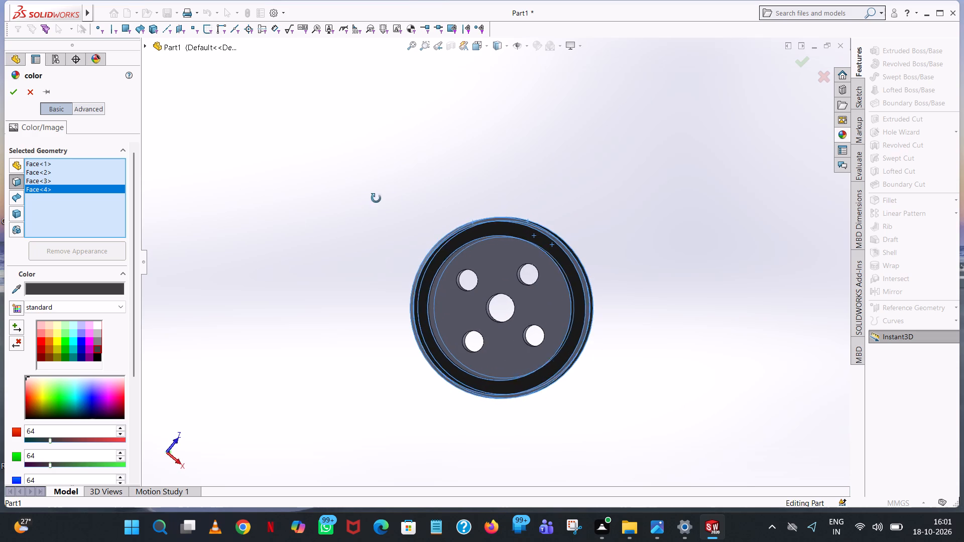
middle_click_drag(376, 198, 462, 256)
left_click(513, 252)
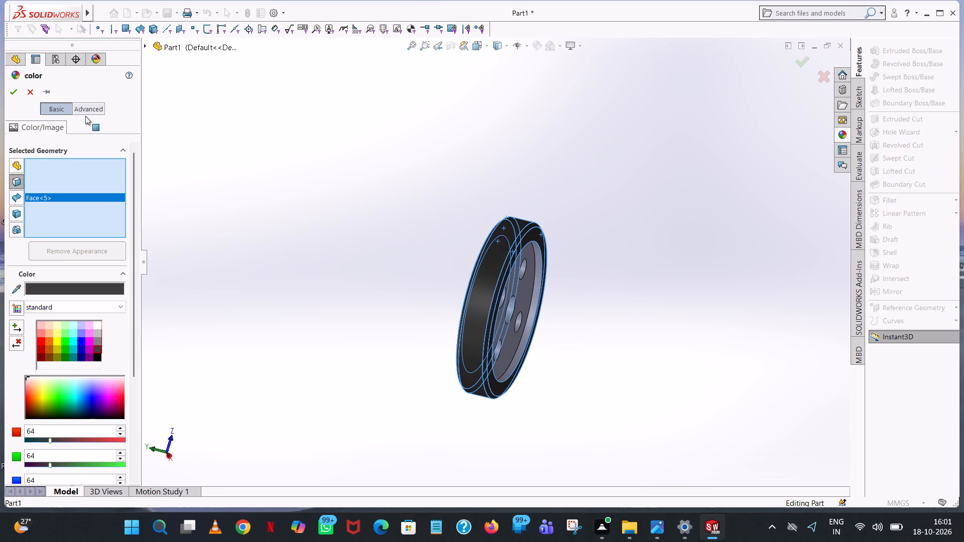
left_click(10, 91)
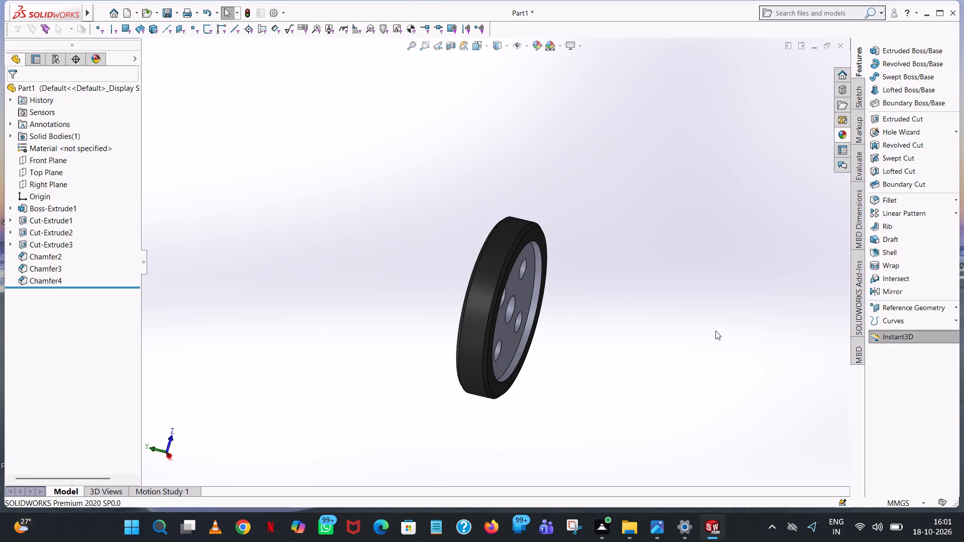
Chamfer the inner rim edge of the wheel's recess on one side with a 2.5 mm distance at 45 degrees.
middle_click_drag(707, 331, 779, 278)
scroll(715, 309, "up", 1)
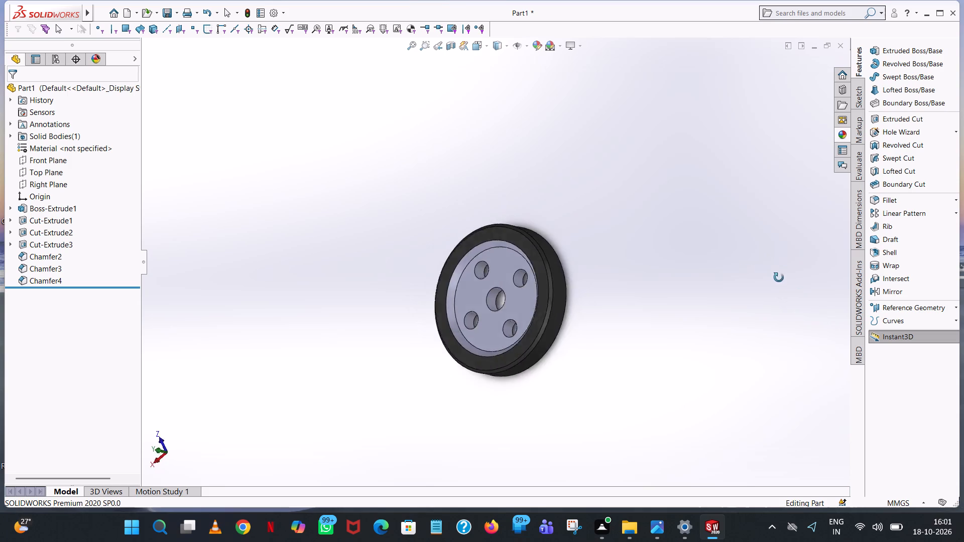
middle_click_drag(779, 278, 679, 207)
scroll(679, 208, "down", 1)
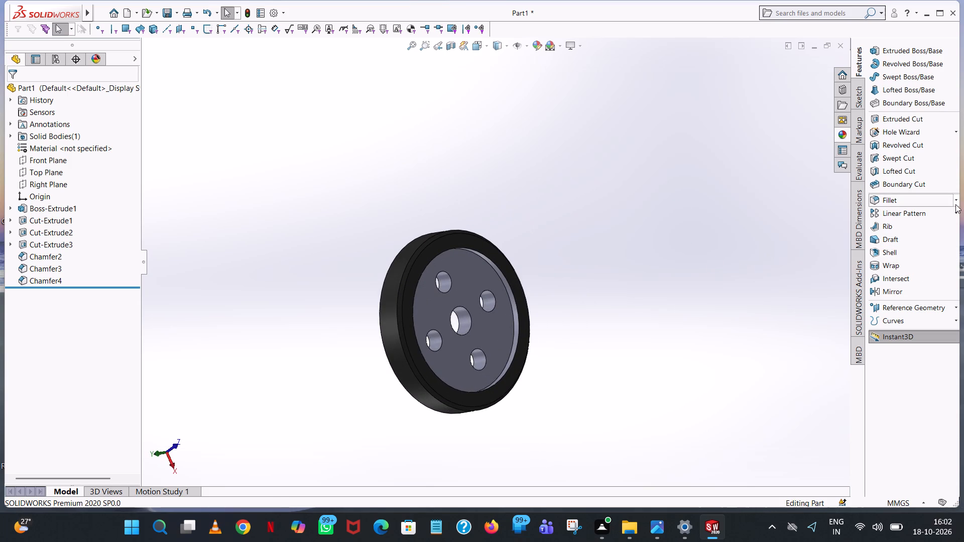
left_click(955, 198)
left_click(934, 210)
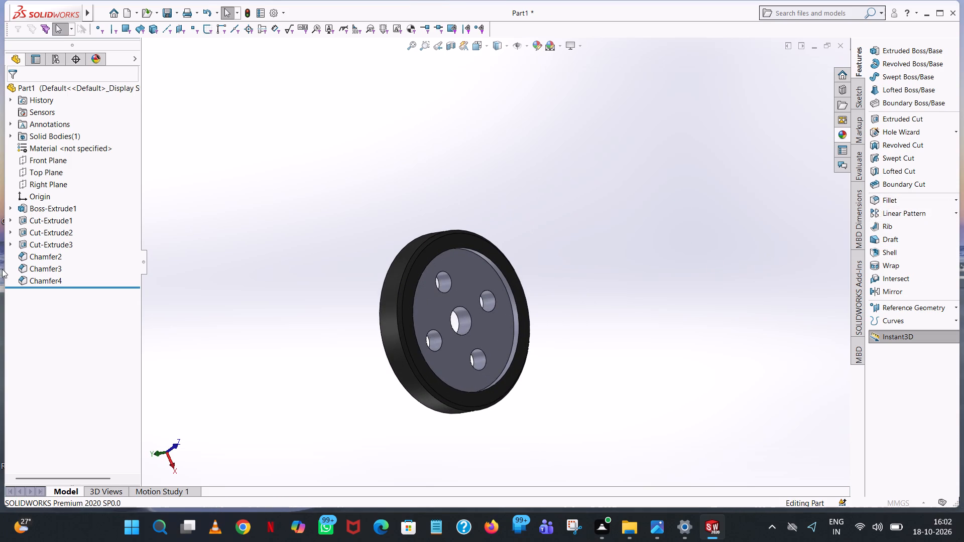
type("2.5")
left_click(409, 173)
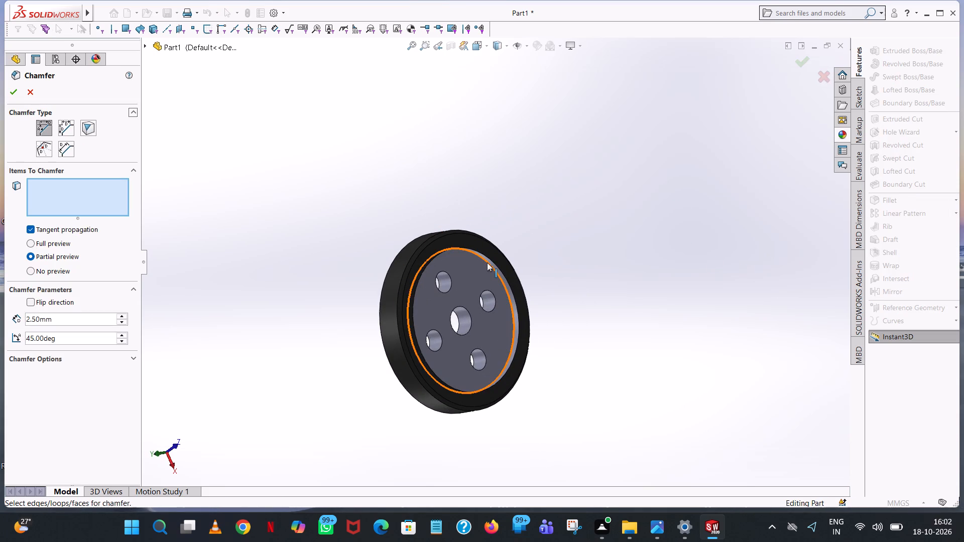
left_click(488, 262)
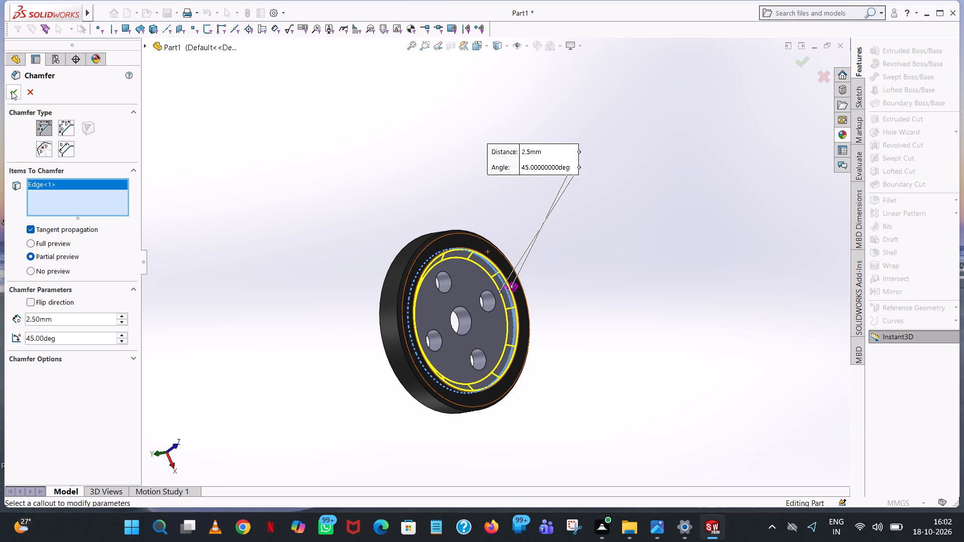
left_click(12, 91)
left_click(418, 194)
Apply white (RGB 255, 255, 255) to the recessed flat face on one side of the wheel and the chamfer ring around it.
middle_click_drag(423, 195, 355, 178)
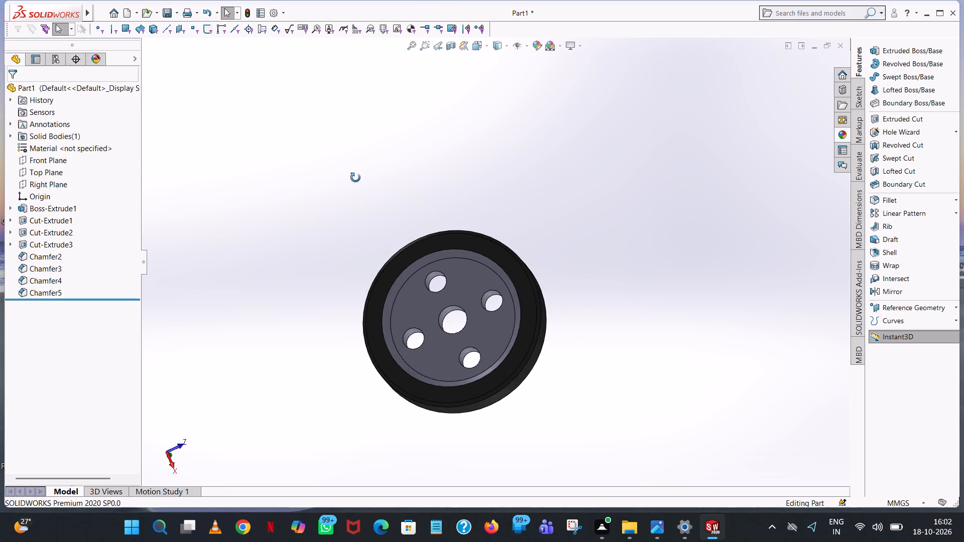
middle_click_drag(355, 178, 594, 329)
scroll(459, 247, "up", 1)
scroll(594, 329, "up", 1)
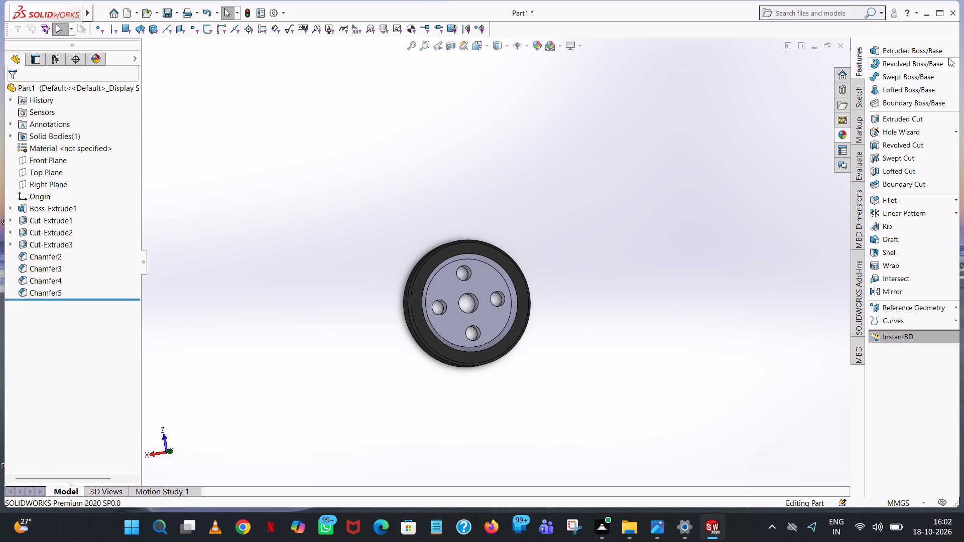
left_click(491, 276)
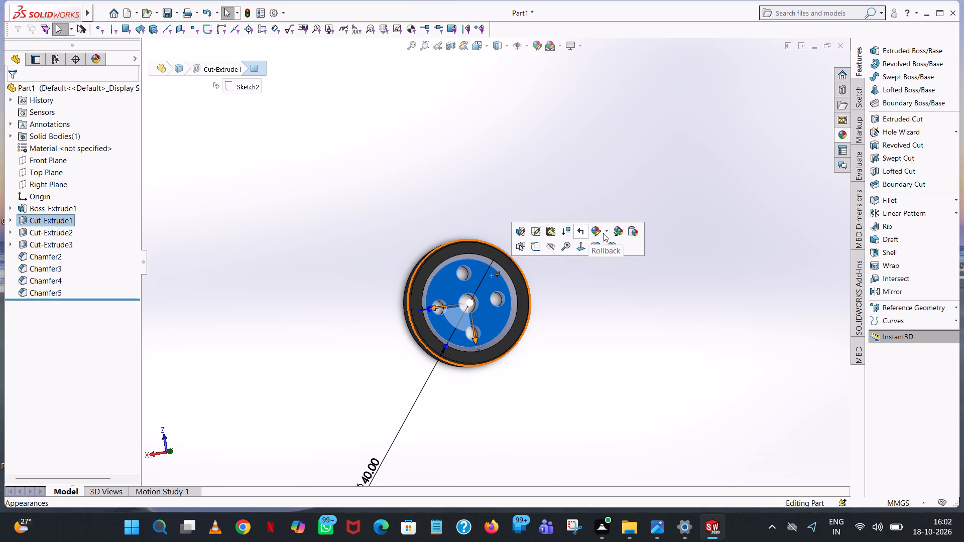
left_click(605, 231)
left_click(609, 250)
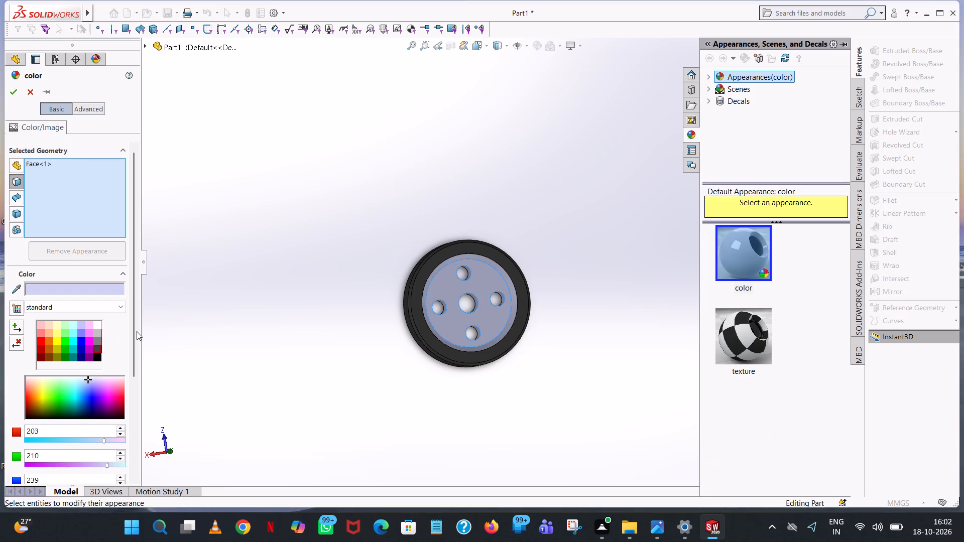
left_click(94, 323)
left_click(492, 264)
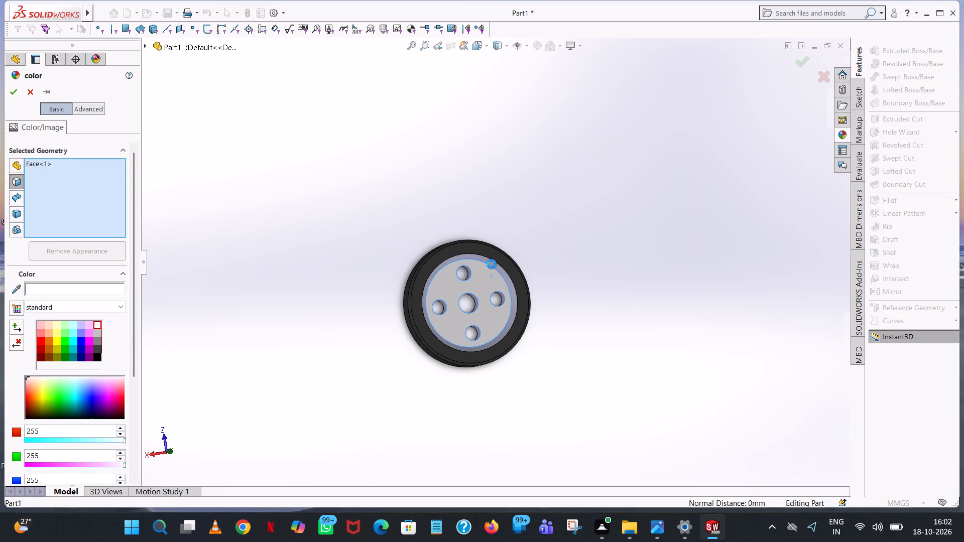
Add the recessed flat face and surrounding ring face on the wheel's opposite side to the white appearance selection.
middle_click_drag(488, 269, 588, 283)
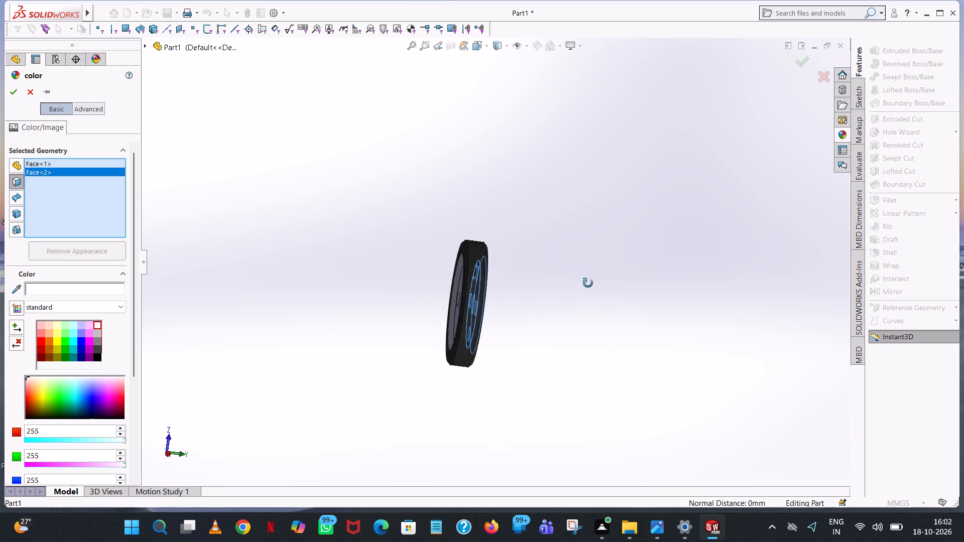
middle_click_drag(588, 283, 651, 262)
scroll(649, 263, "up", 1)
left_click(470, 284)
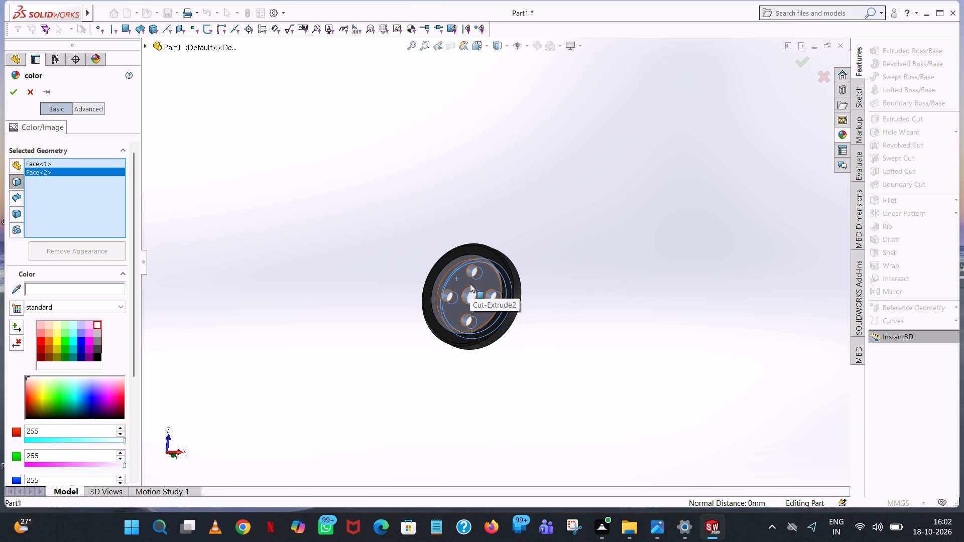
left_click(447, 267)
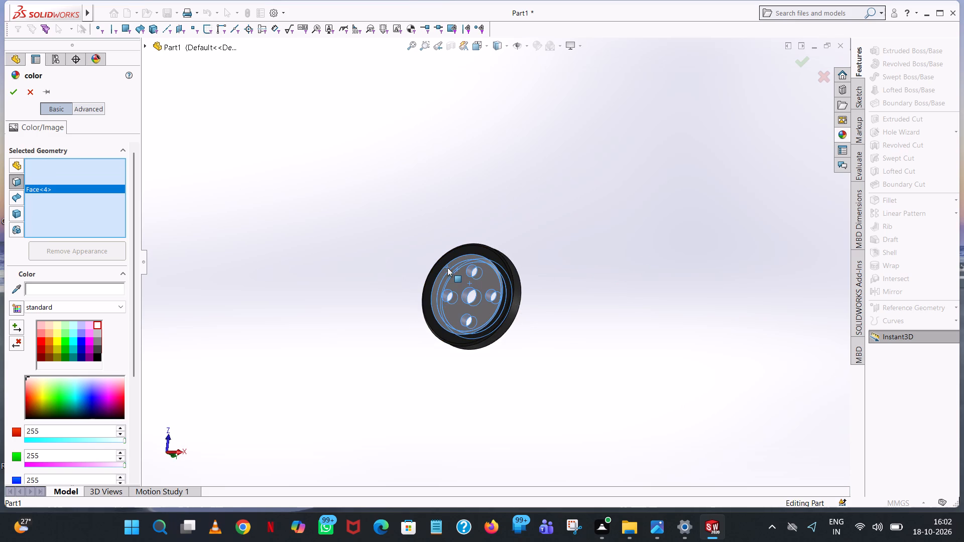
Add the inner walls of the four small holes and the centre bore to the selection and apply the white appearance.
left_click(470, 268)
scroll(470, 274, "up", 1)
middle_click_drag(485, 307, 497, 347)
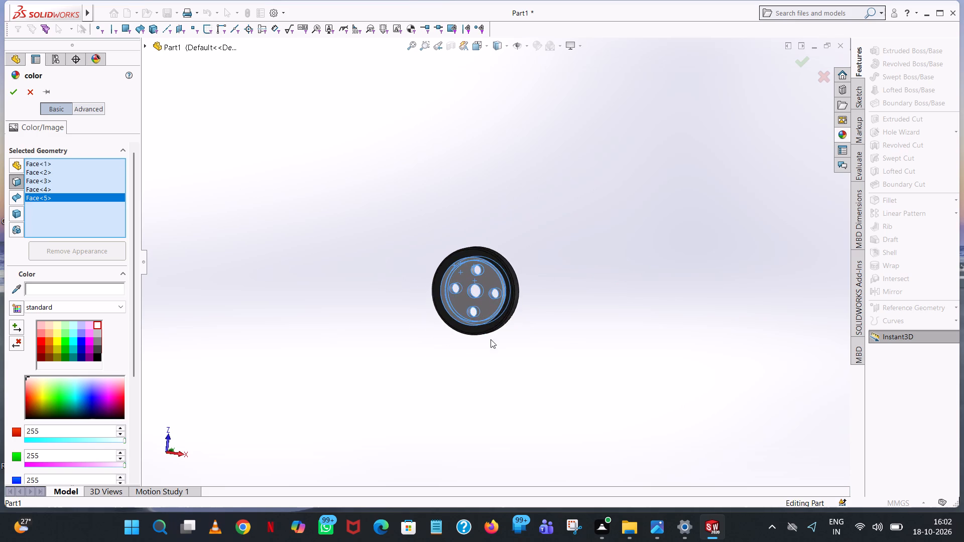
scroll(478, 322, "down", 6)
left_click(528, 207)
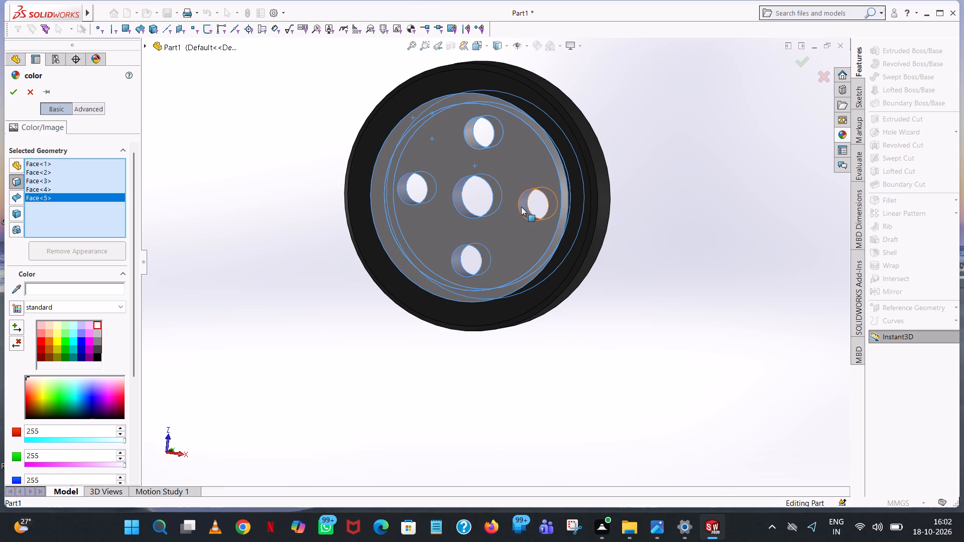
left_click(521, 207)
left_click(461, 203)
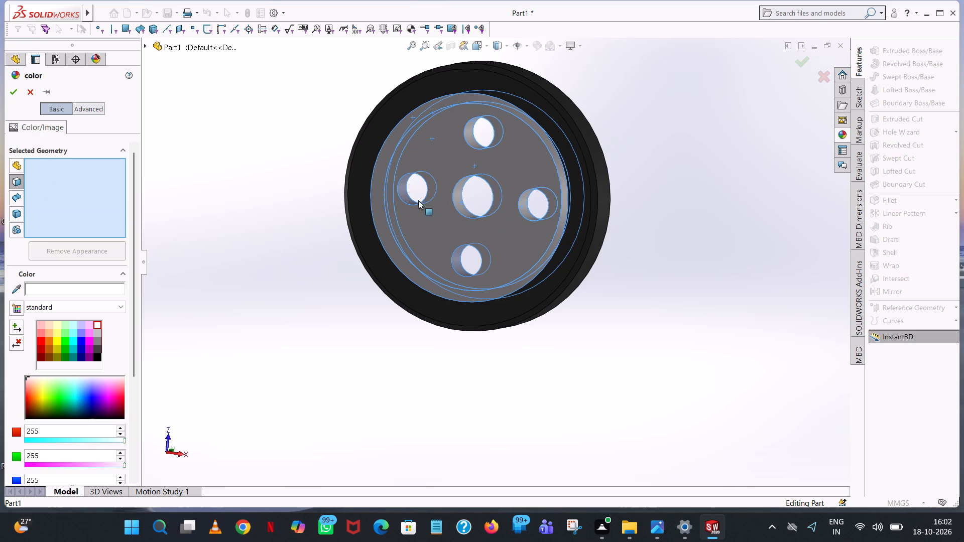
left_click(405, 189)
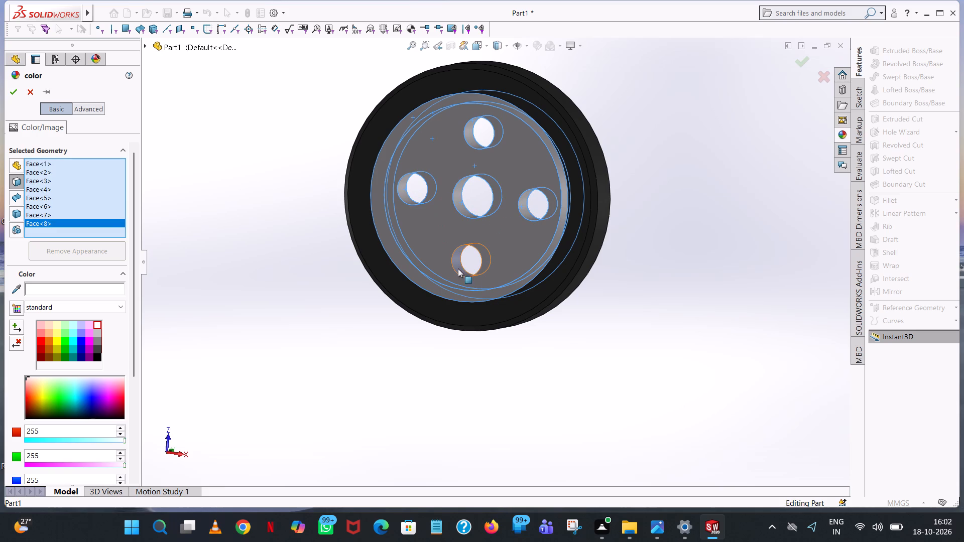
left_click(458, 268)
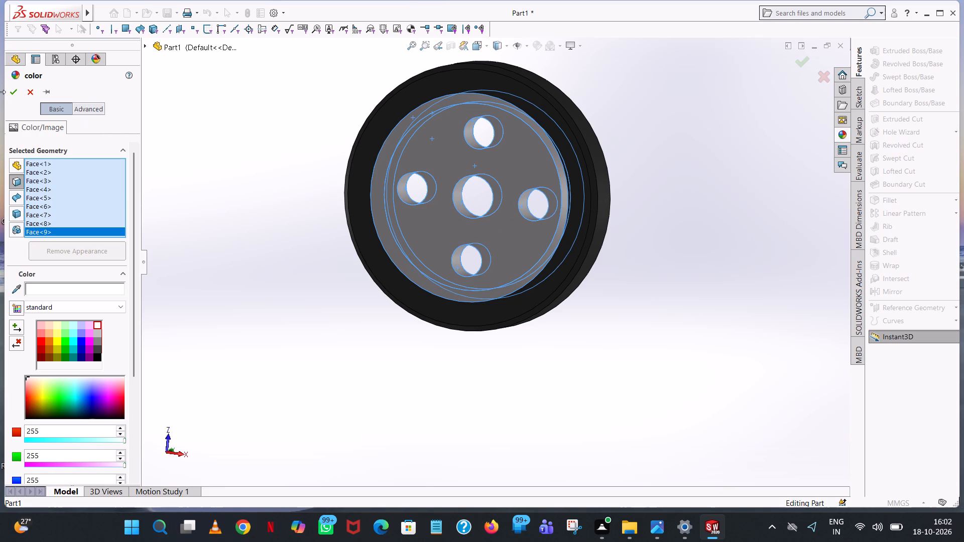
left_click(7, 94)
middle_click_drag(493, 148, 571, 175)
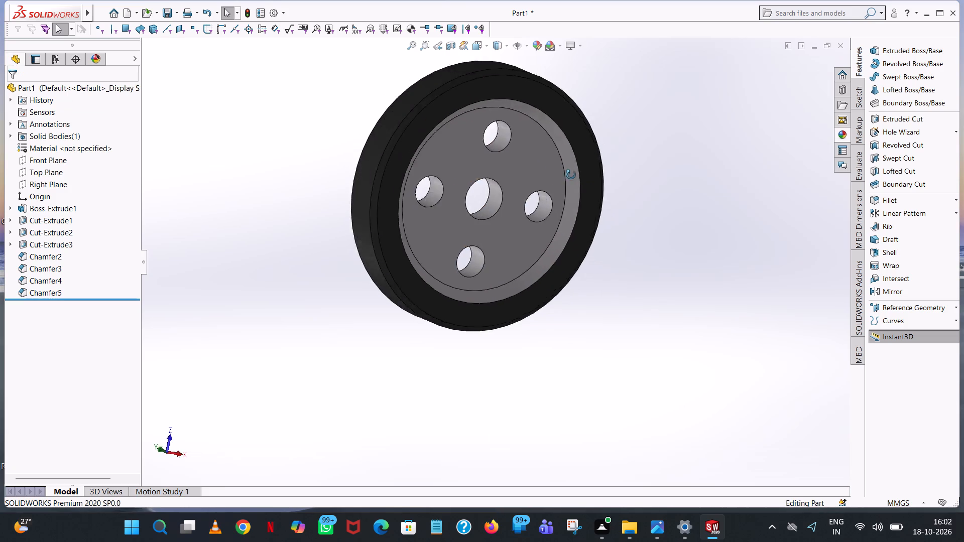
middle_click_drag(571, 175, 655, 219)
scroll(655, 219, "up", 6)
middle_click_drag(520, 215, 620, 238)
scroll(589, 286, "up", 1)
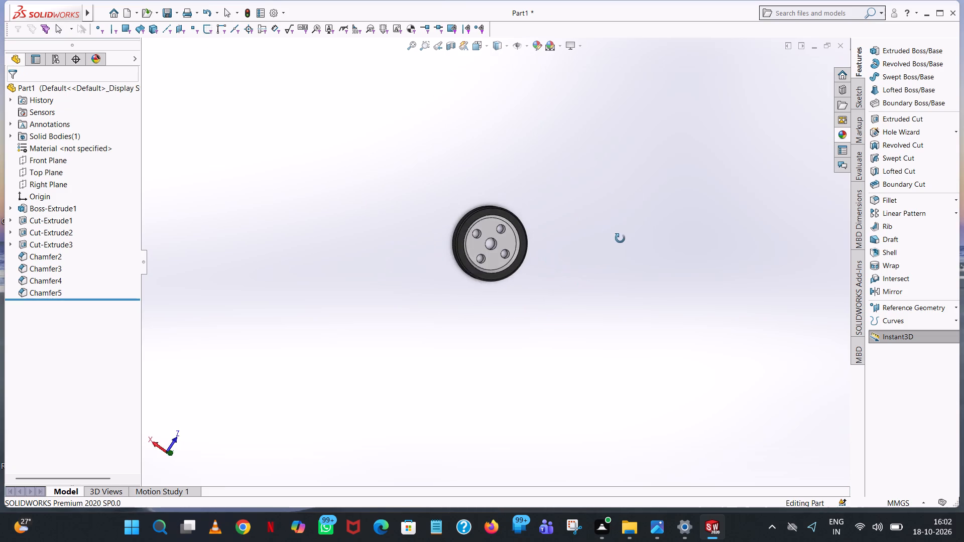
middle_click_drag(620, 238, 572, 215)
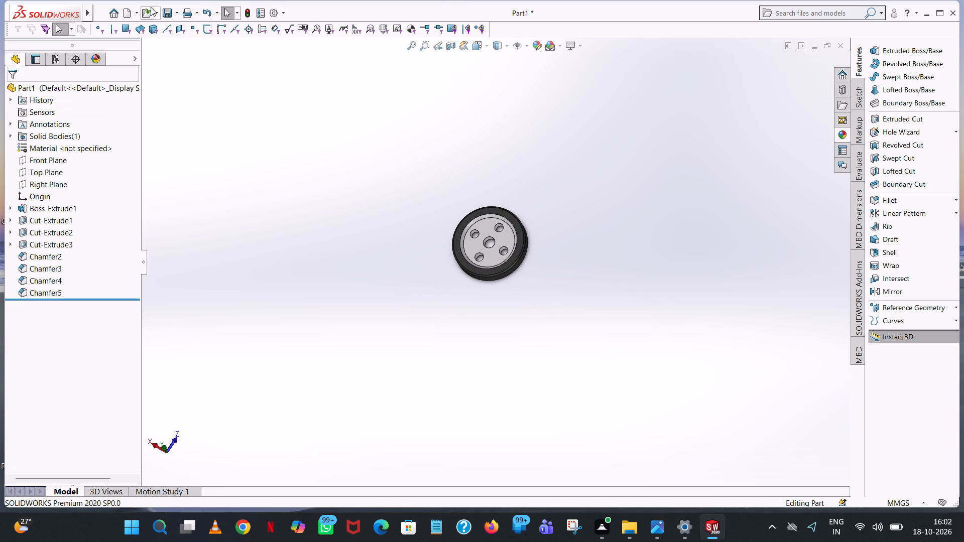
Save the part as "wheel" in the cannon assembly folder.
left_click(167, 10)
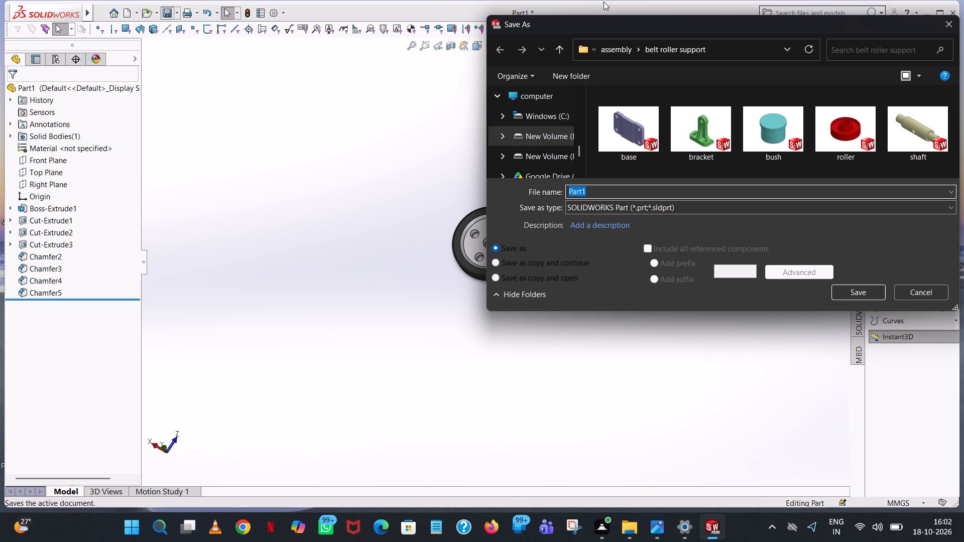
left_click(555, 50)
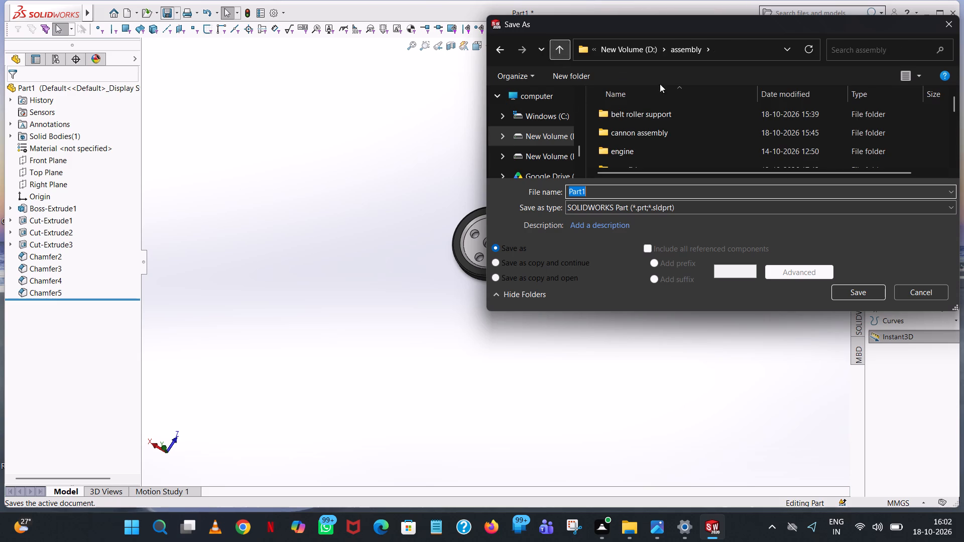
double_click(660, 131)
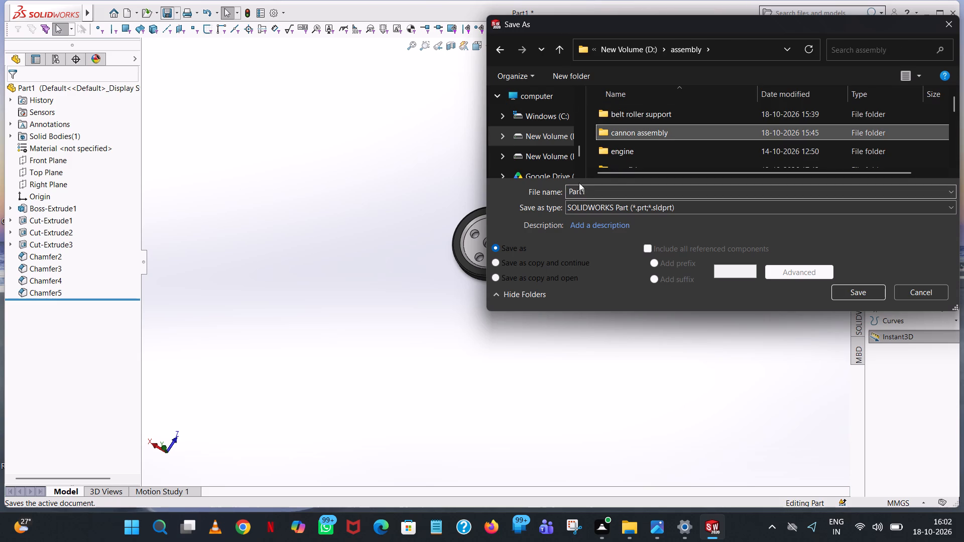
double_click(608, 192)
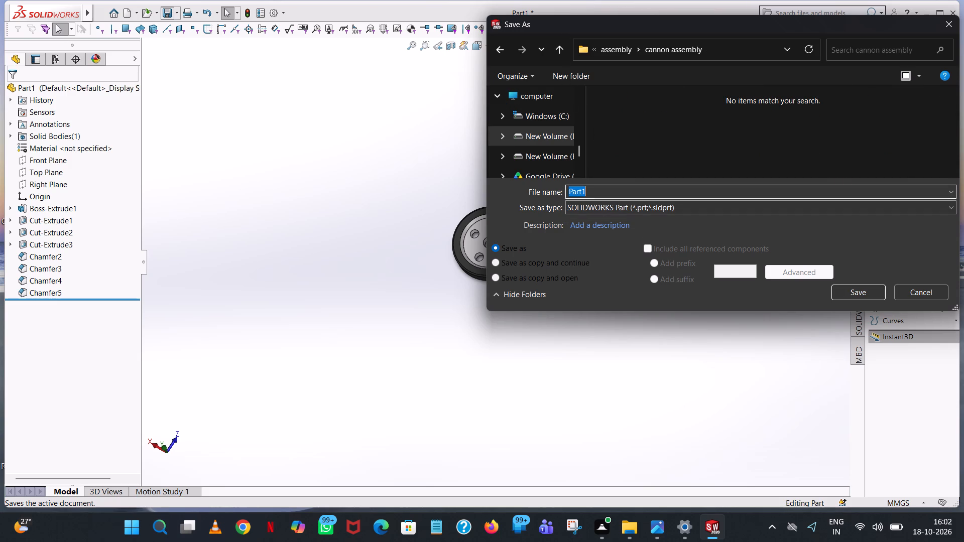
key("w")
key("h")
type("ee")
key("l")
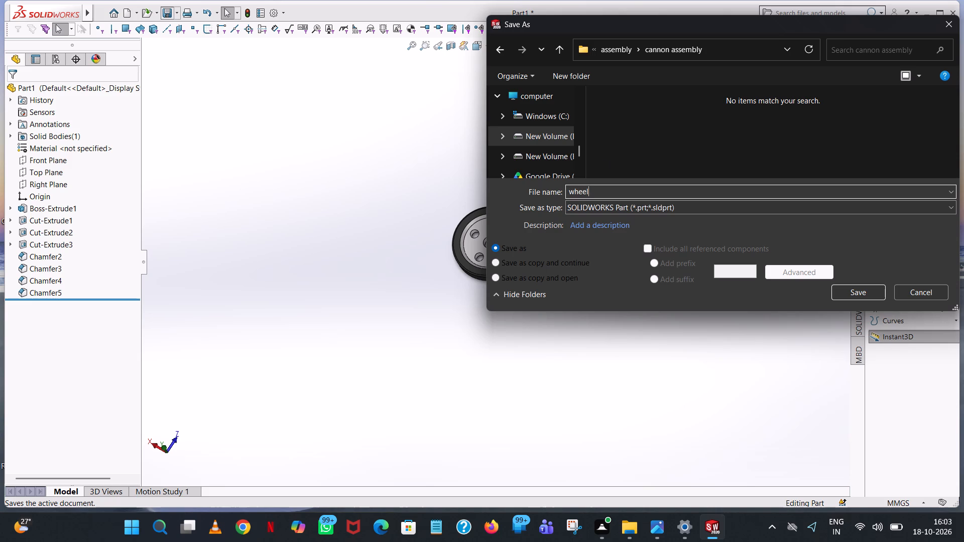
key("Return")
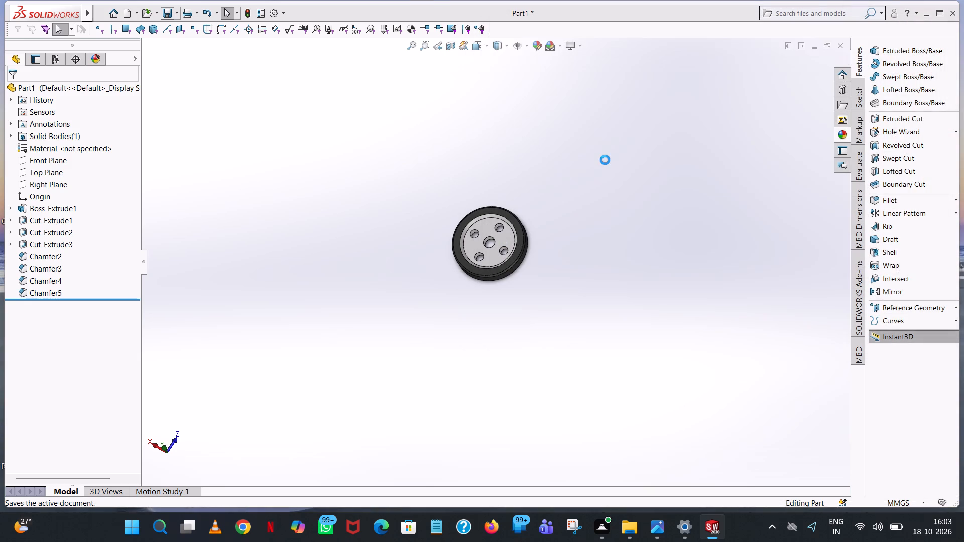
Export the wheel as an Adobe PDF file named "wheel" in the cannon assembly folder.
left_click(176, 12)
left_click(183, 38)
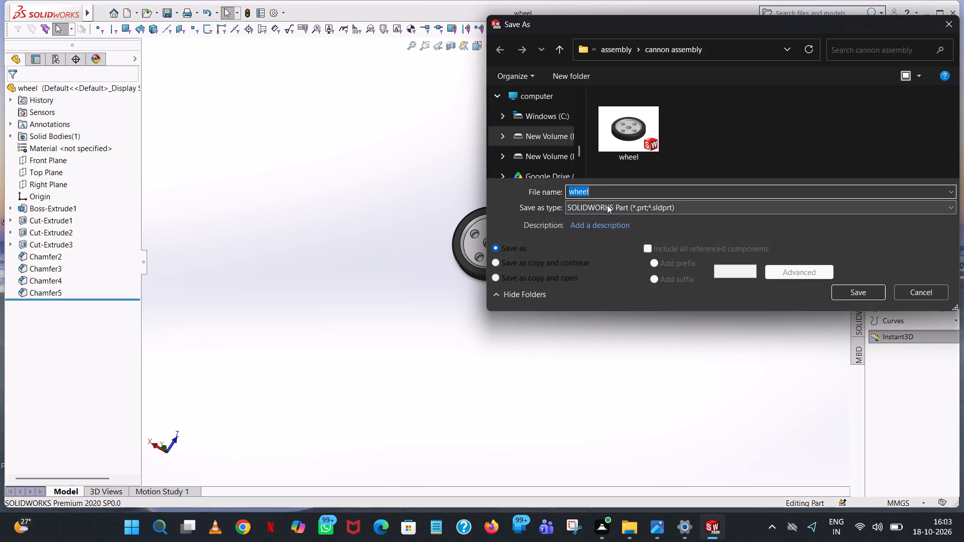
left_click(607, 205)
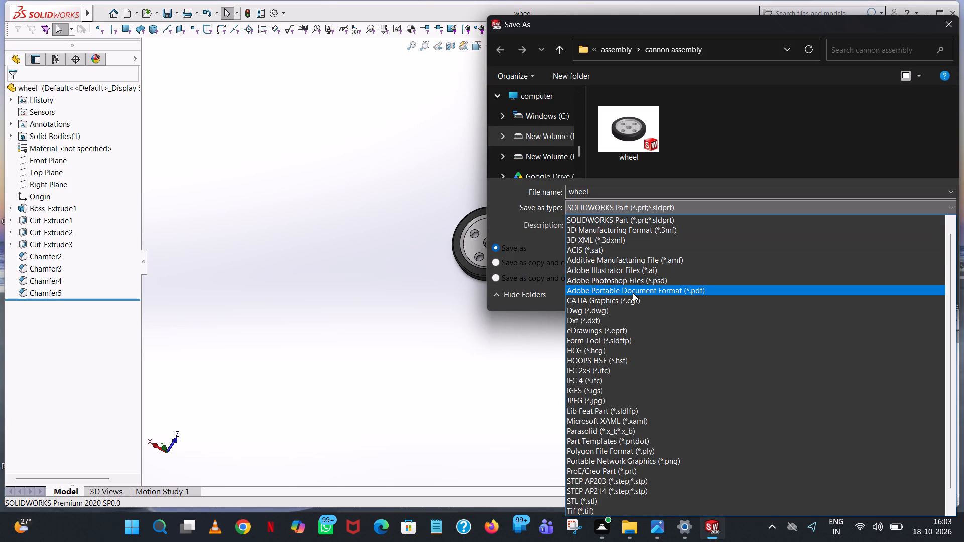
left_click(633, 293)
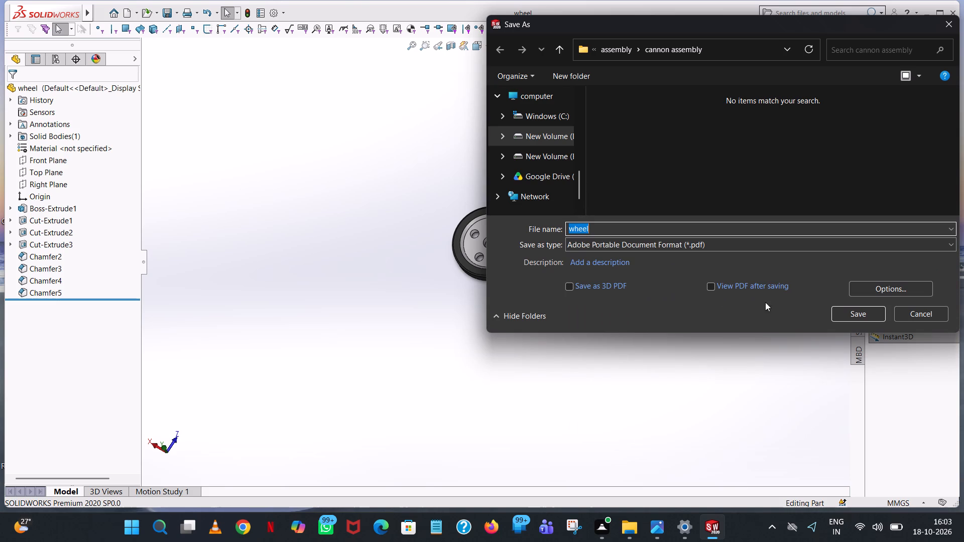
left_click(850, 314)
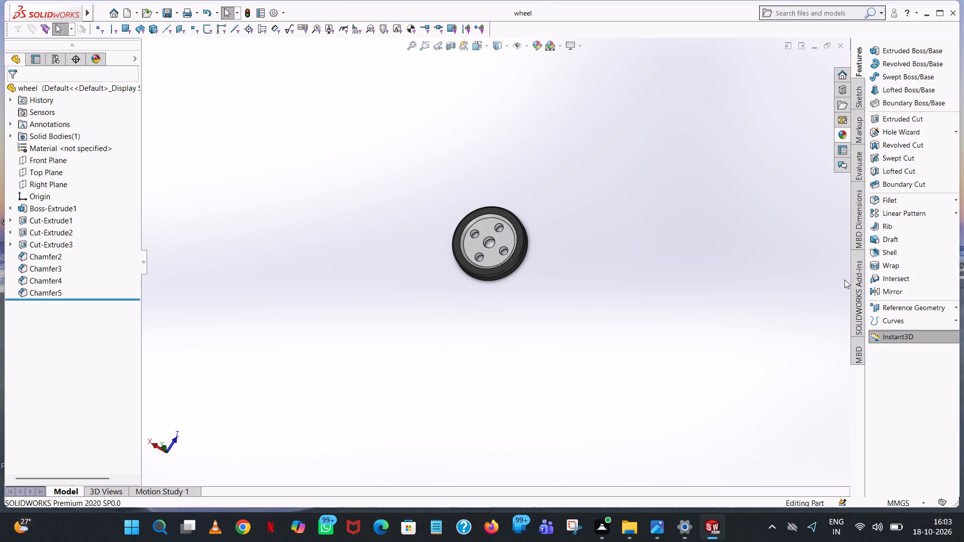
Create a new part document.
left_click(125, 12)
double_click(240, 265)
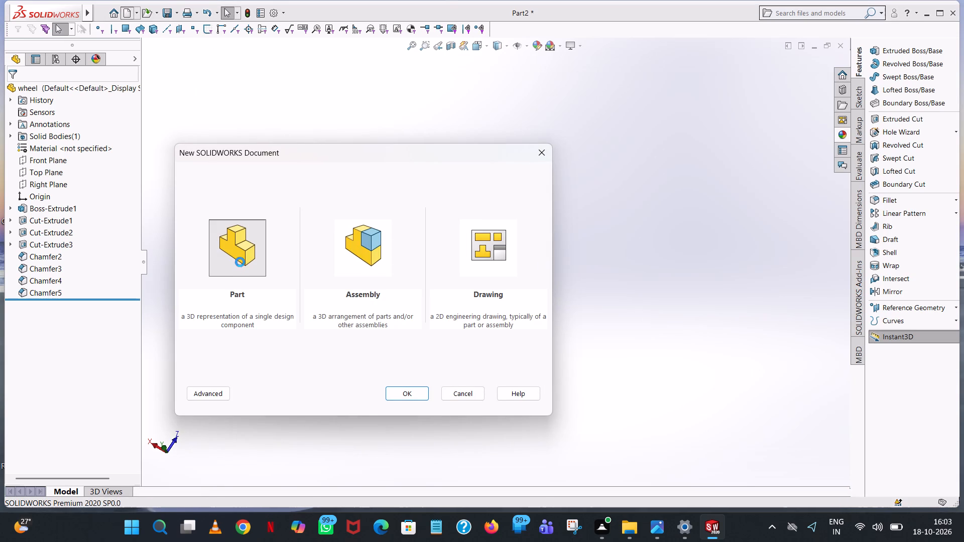
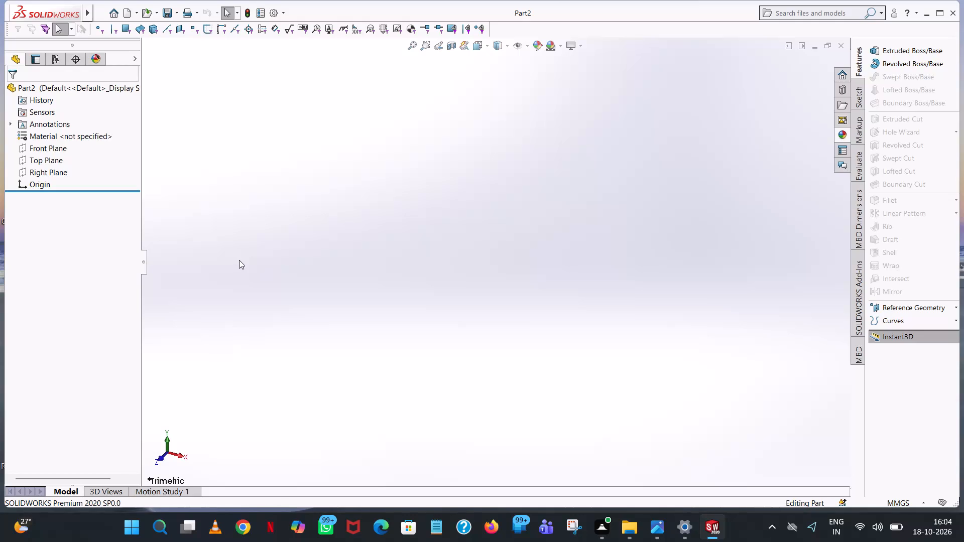
Start a new sketch on the Top Plane.
left_click(25, 151)
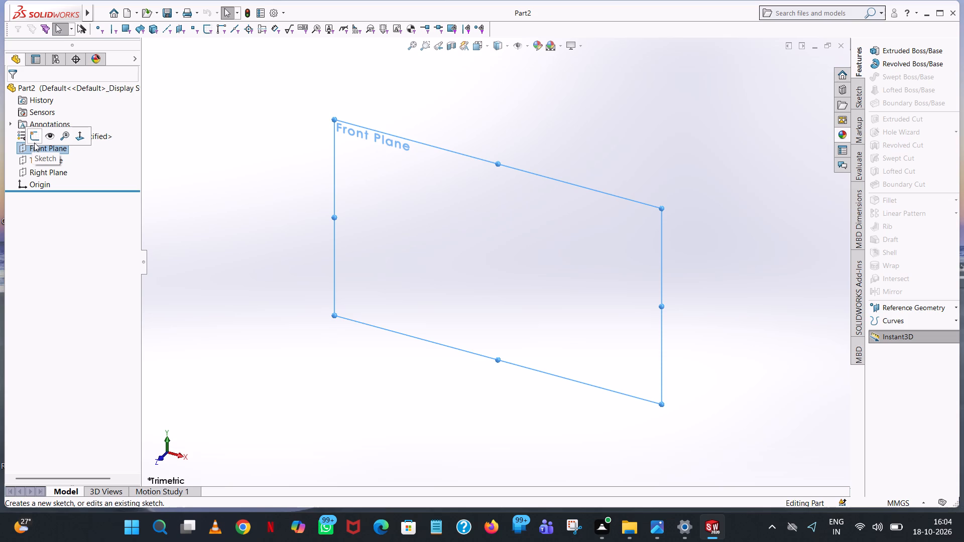
left_click(40, 163)
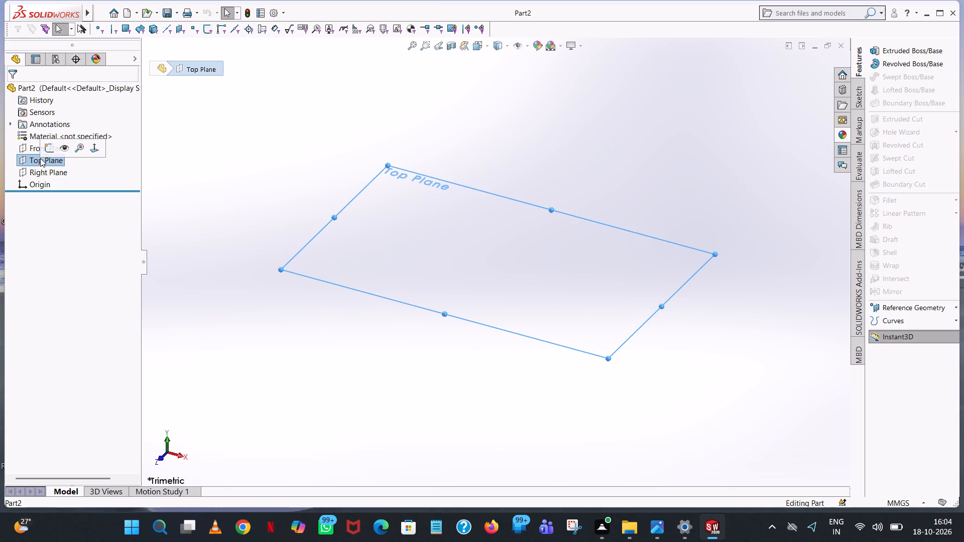
left_click(48, 147)
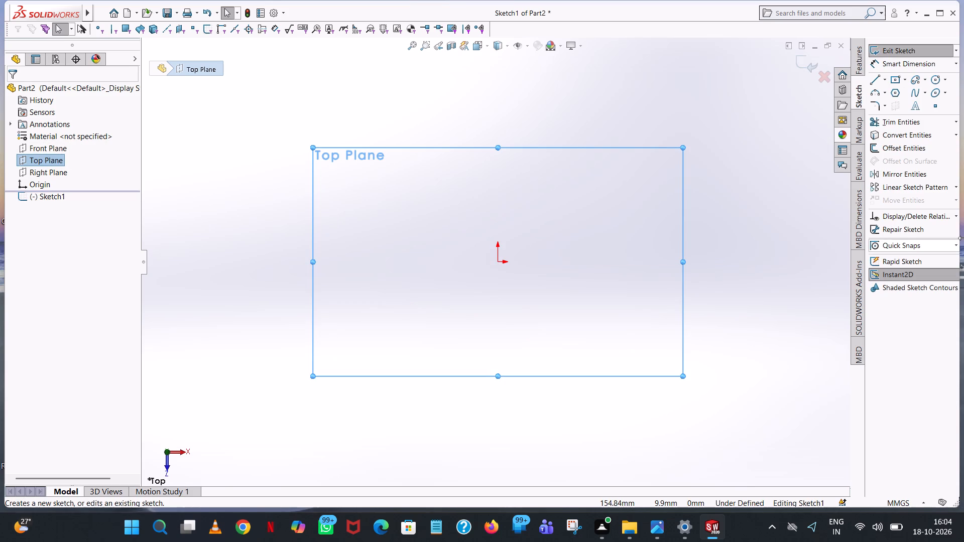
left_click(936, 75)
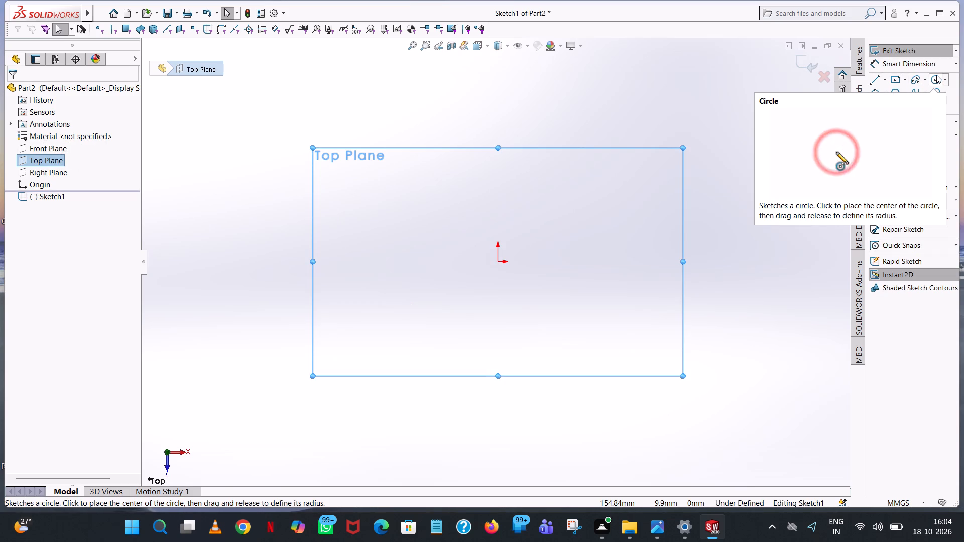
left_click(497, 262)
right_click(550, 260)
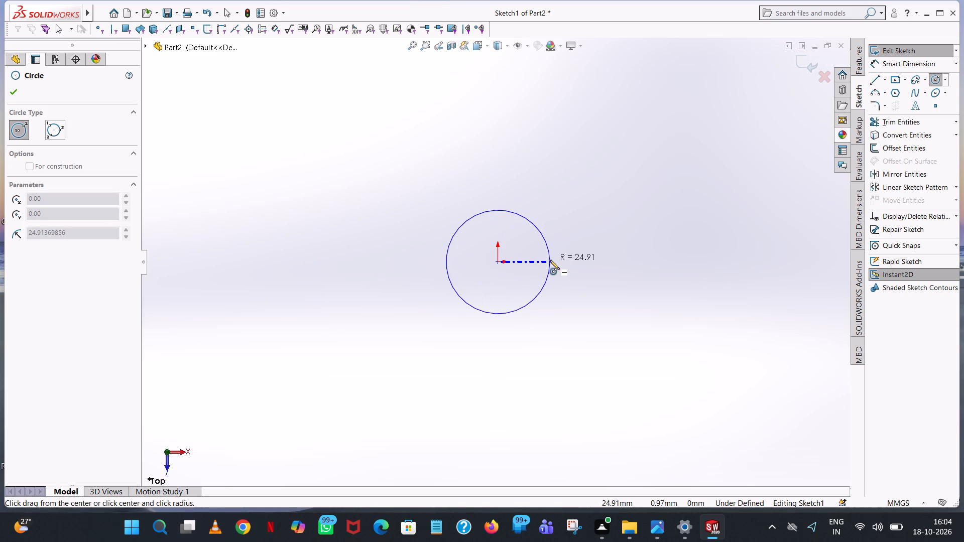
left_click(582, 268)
Sketch a horizontal line from the origin along the X direction with a length of 16 mm.
left_click(877, 81)
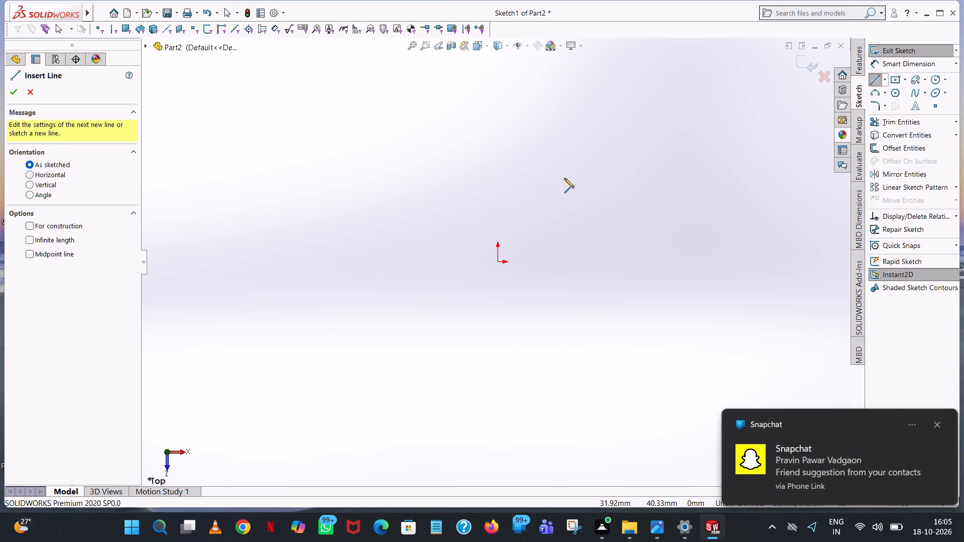
left_click(498, 260)
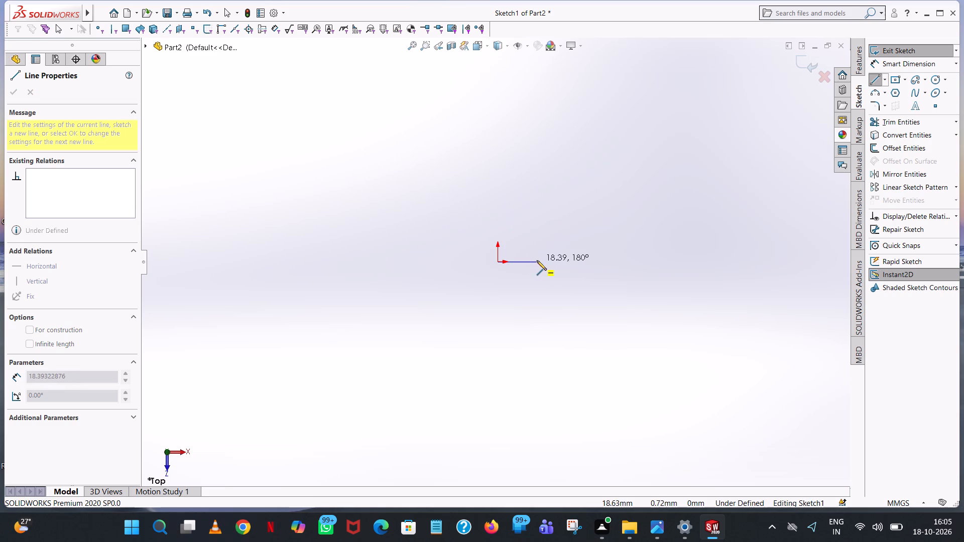
left_click(537, 260)
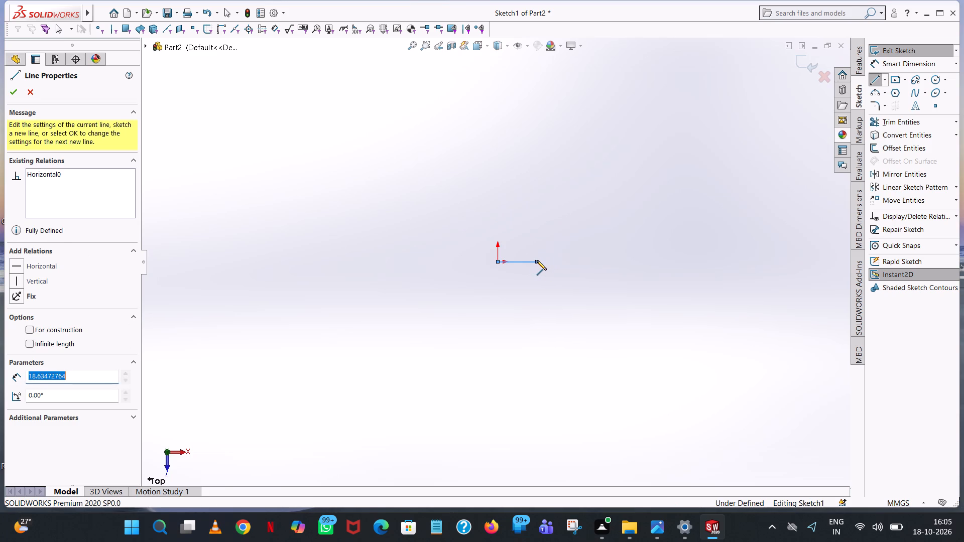
type("16")
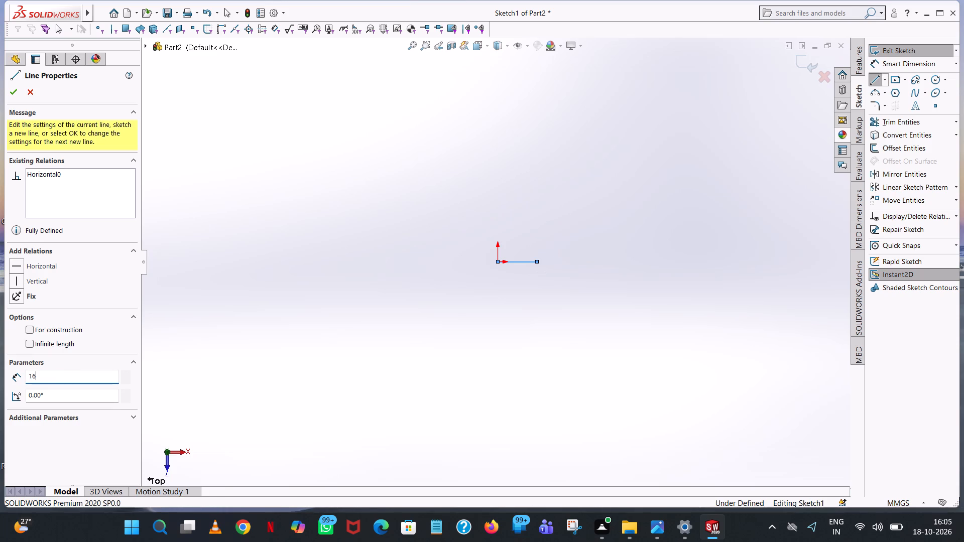
key("Return")
right_click(537, 260)
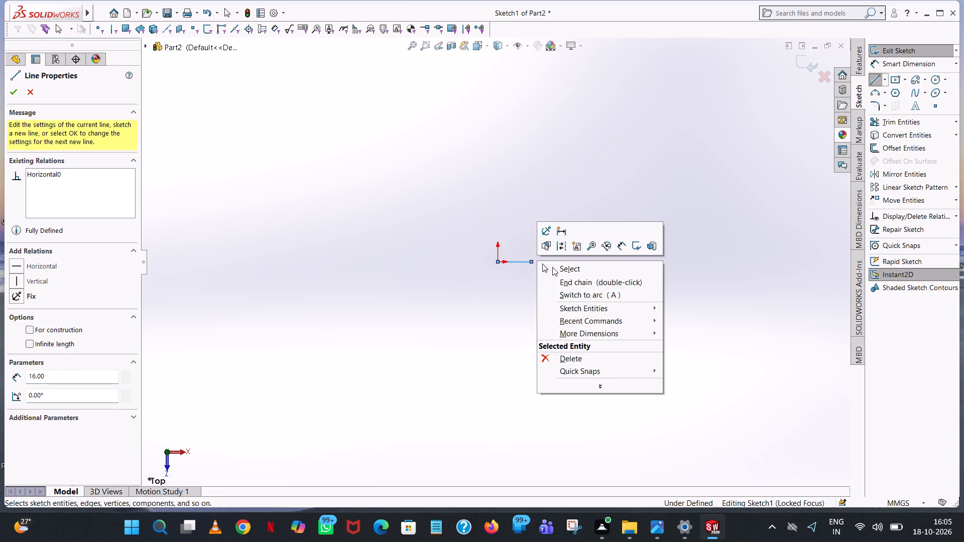
left_click(561, 272)
Add a length dimension below the horizontal line, accepting its value as drawn.
scroll(489, 263, "down", 7)
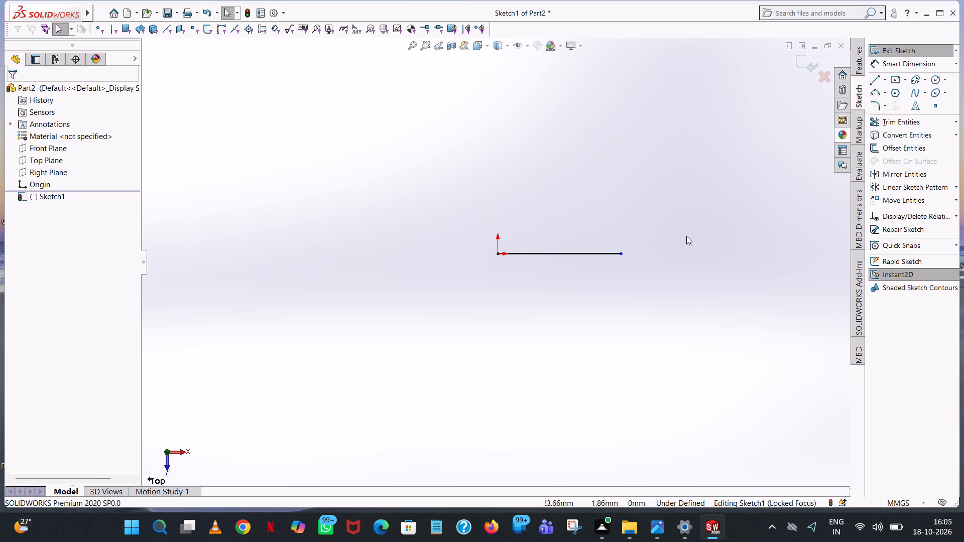
scroll(686, 236, "up", 1)
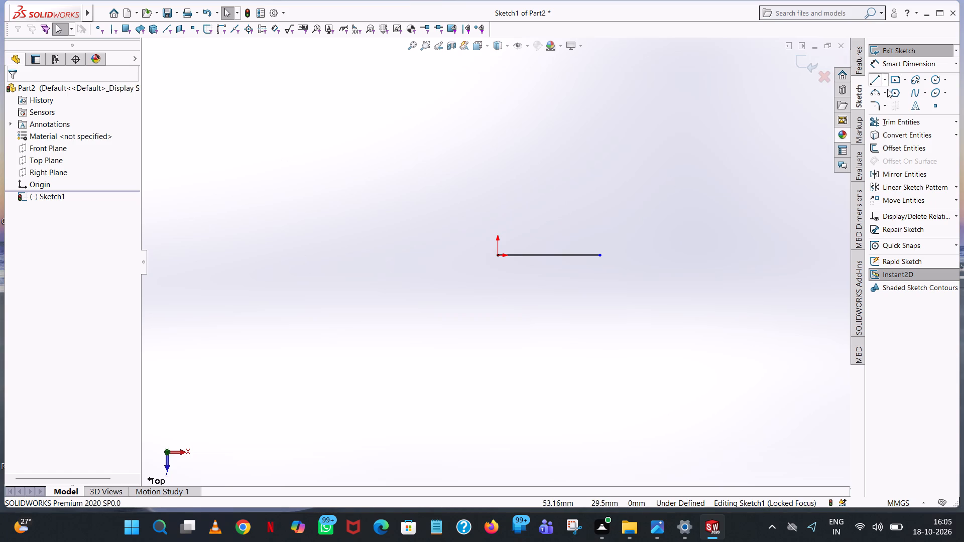
left_click(889, 61)
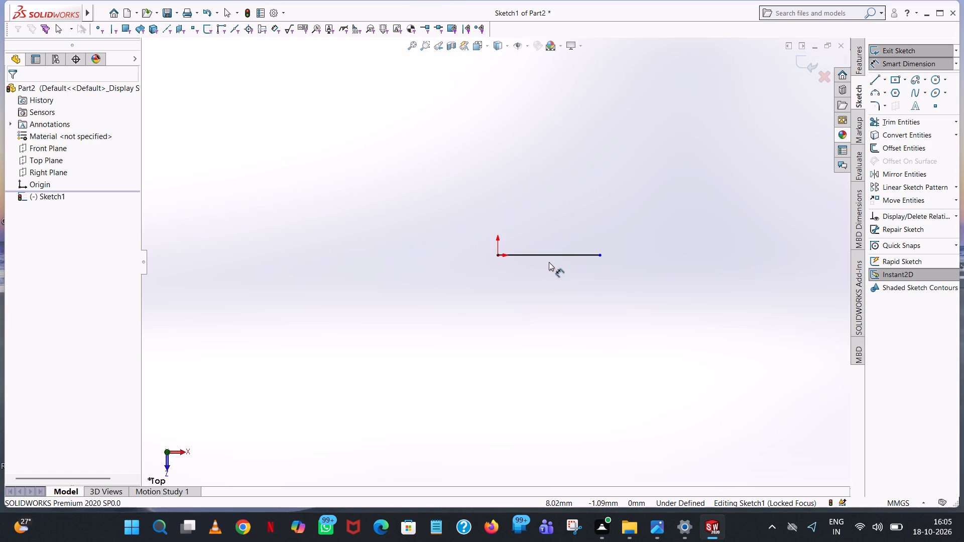
left_click(551, 253)
left_click(532, 356)
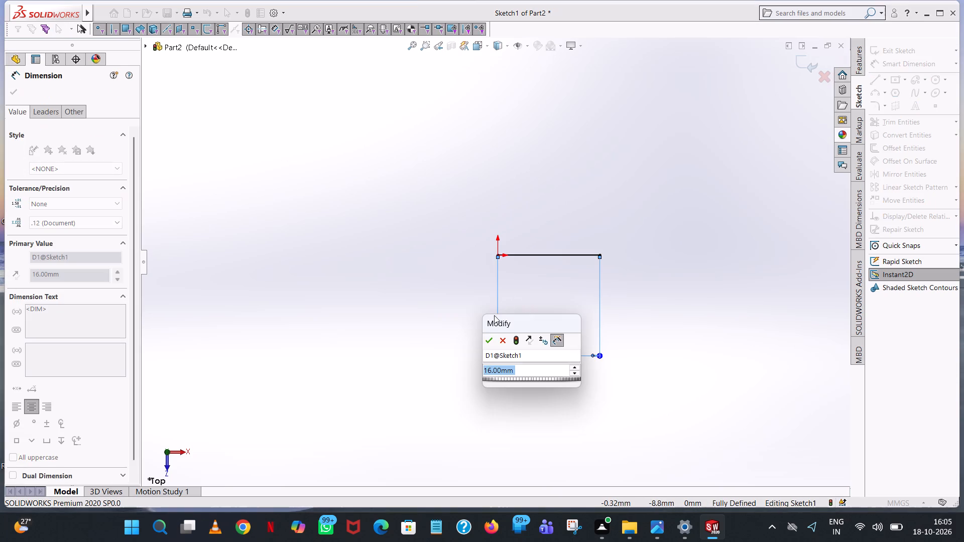
left_click(488, 337)
left_click(575, 189)
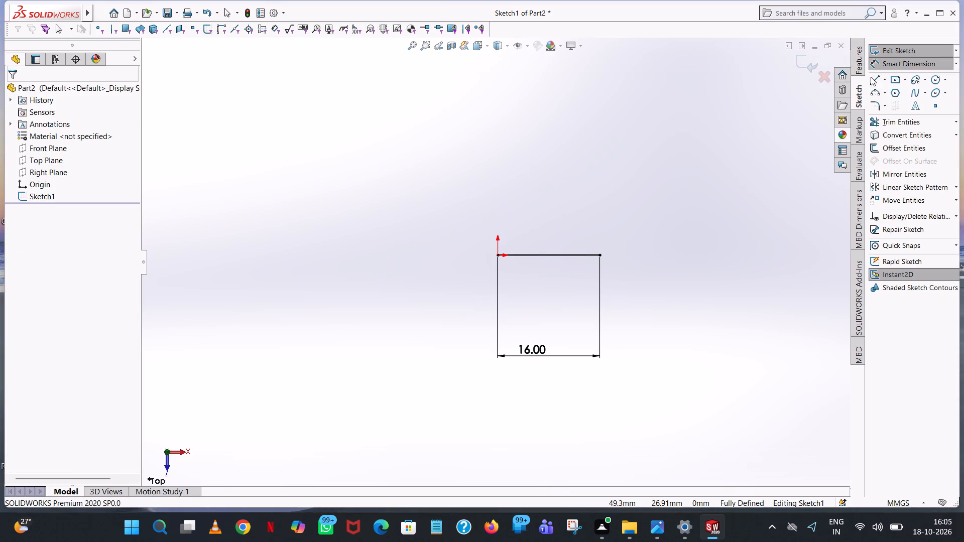
Sketch a three-point arc above the line between its two endpoints with a radius of 8 mm, forming a semicircle.
left_click(873, 94)
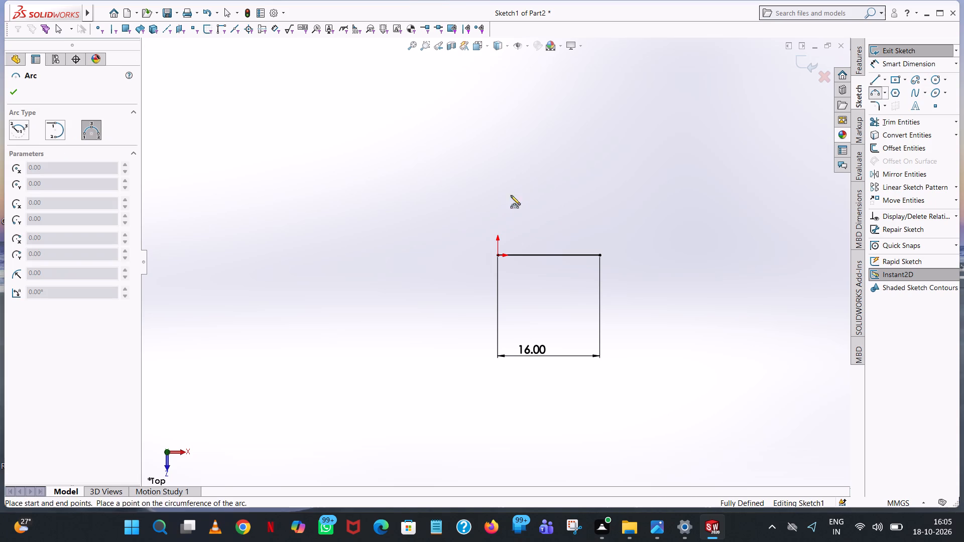
left_click(496, 256)
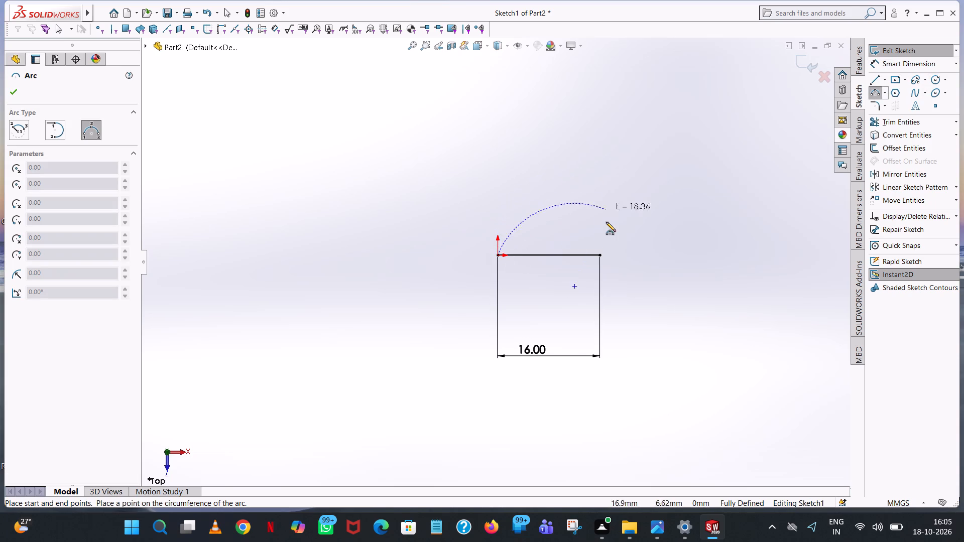
left_click(598, 254)
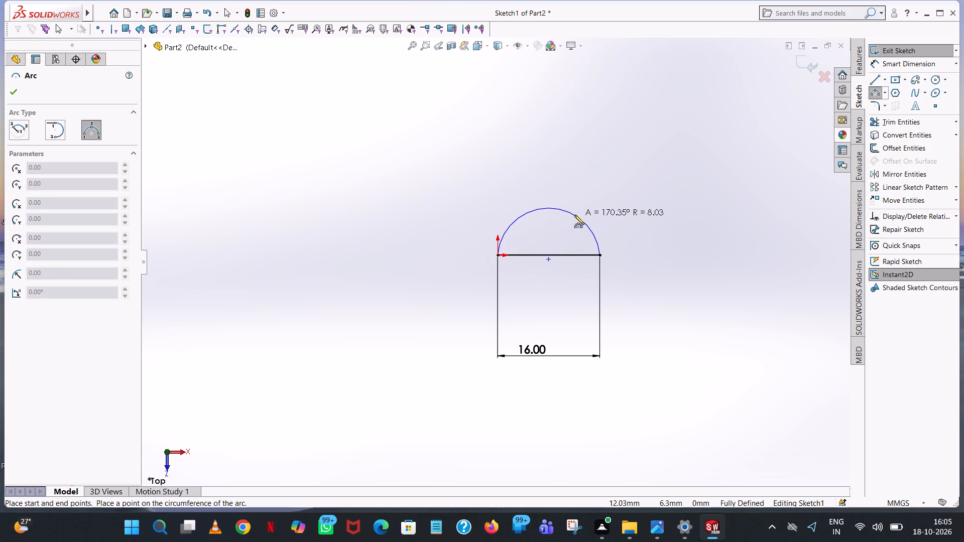
left_click(574, 215)
key("8")
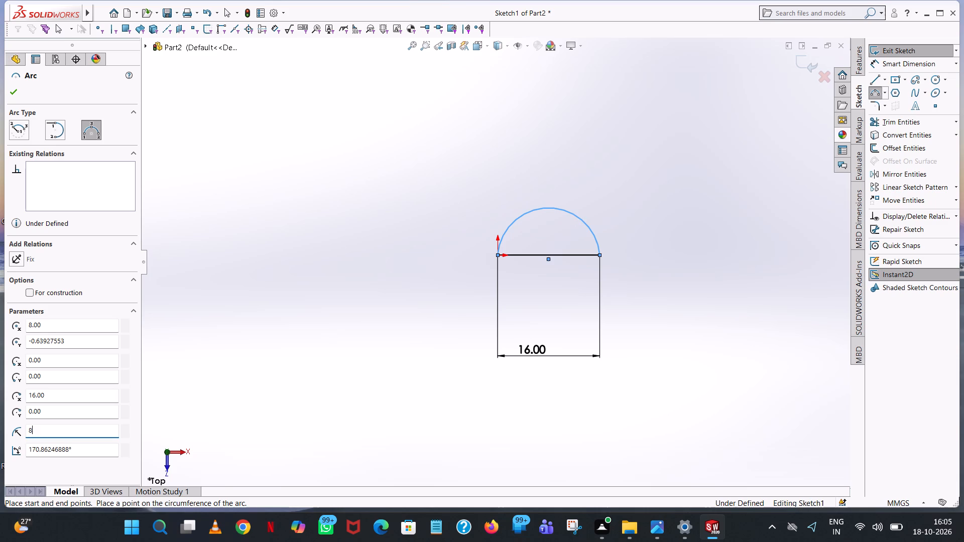
key("Return")
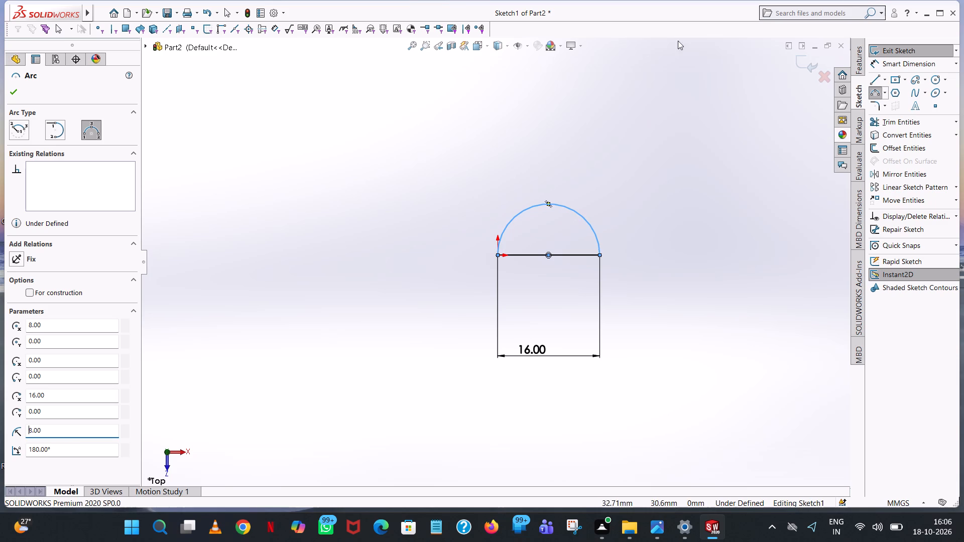
left_click(14, 92)
left_click(595, 149)
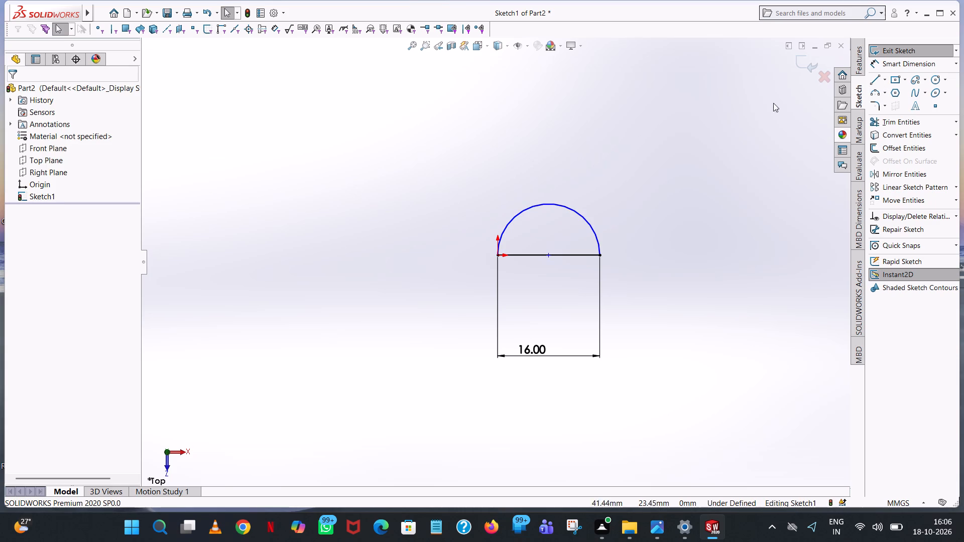
Add a radius dimension to the semicircular arc, accepting its value as drawn.
left_click(891, 65)
left_click(546, 205)
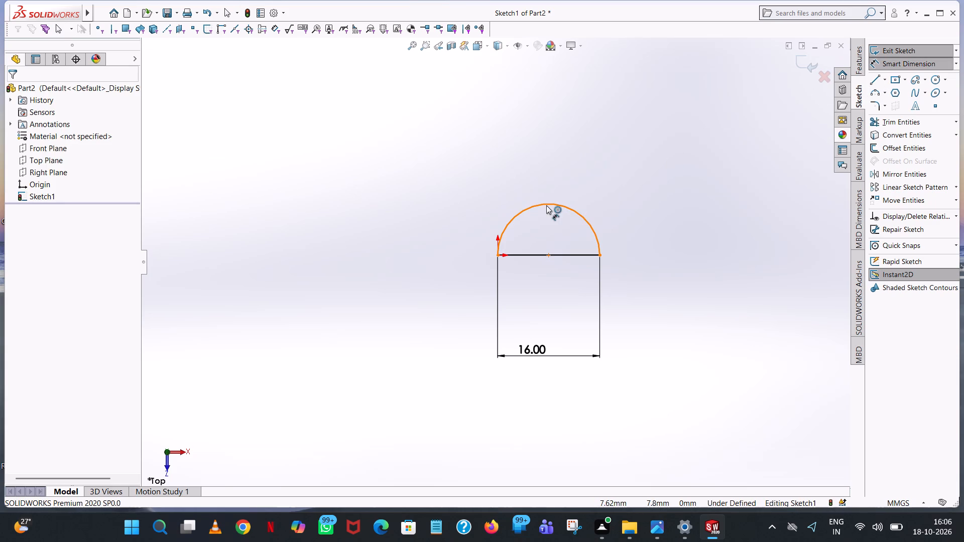
left_click(564, 122)
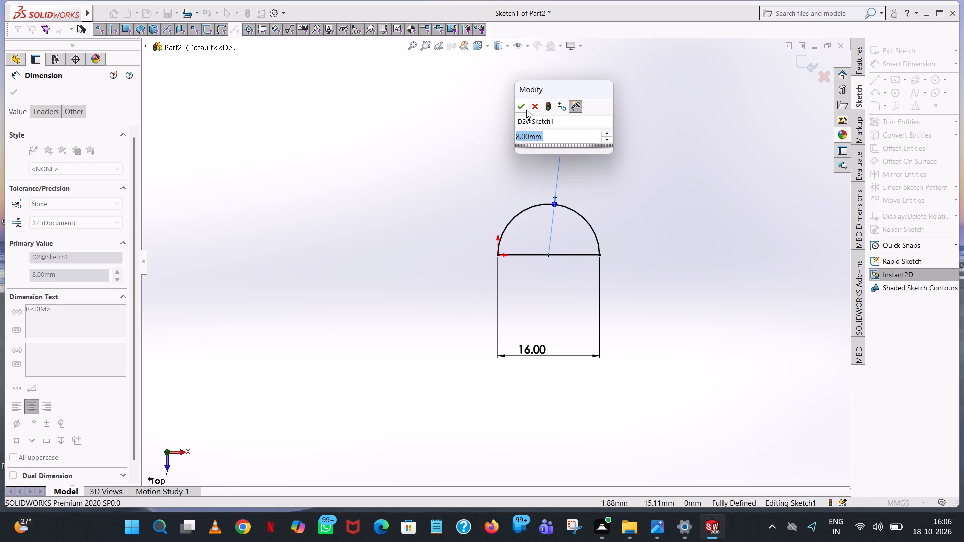
left_click(522, 107)
left_click(626, 106)
Revolve the semicircle profile 360 degrees about its straight base line to make a solid sphere.
left_click(857, 52)
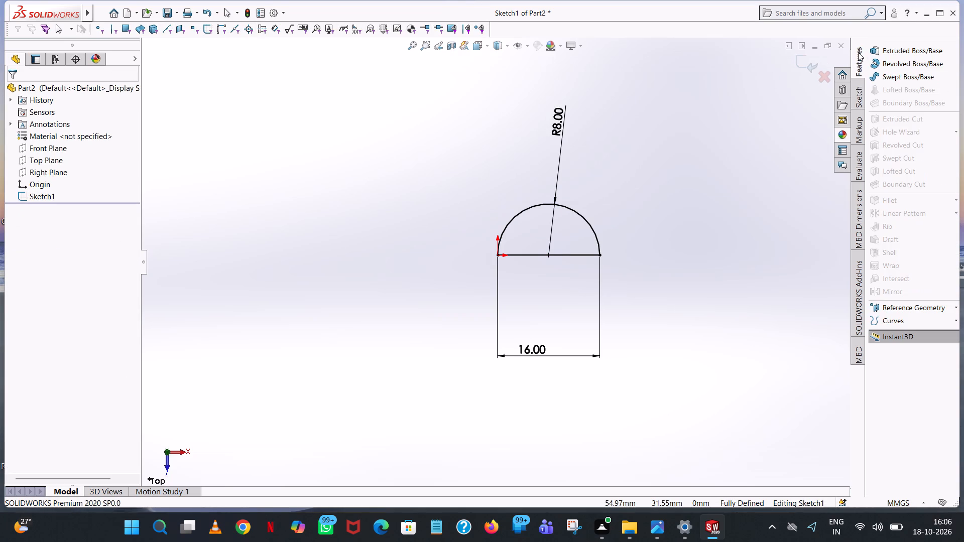
left_click(899, 66)
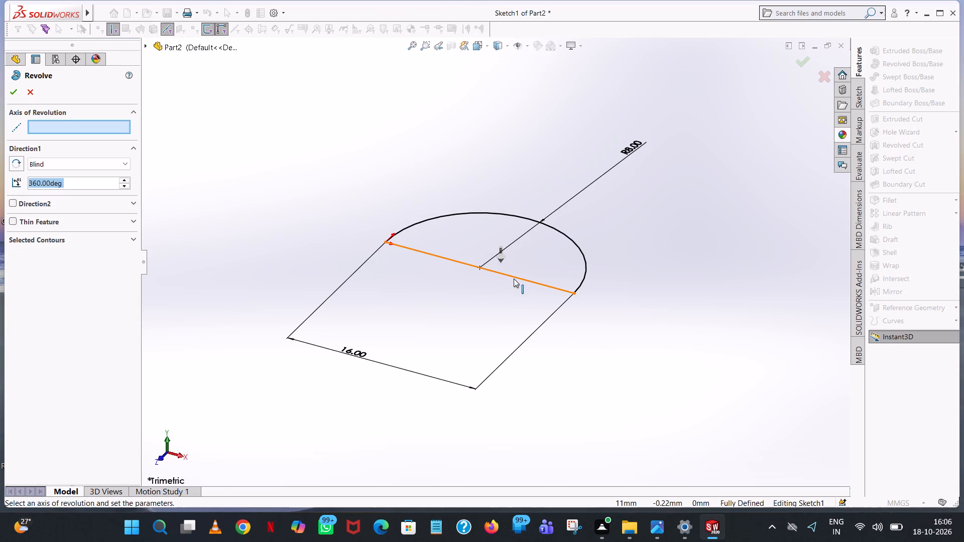
left_click(515, 277)
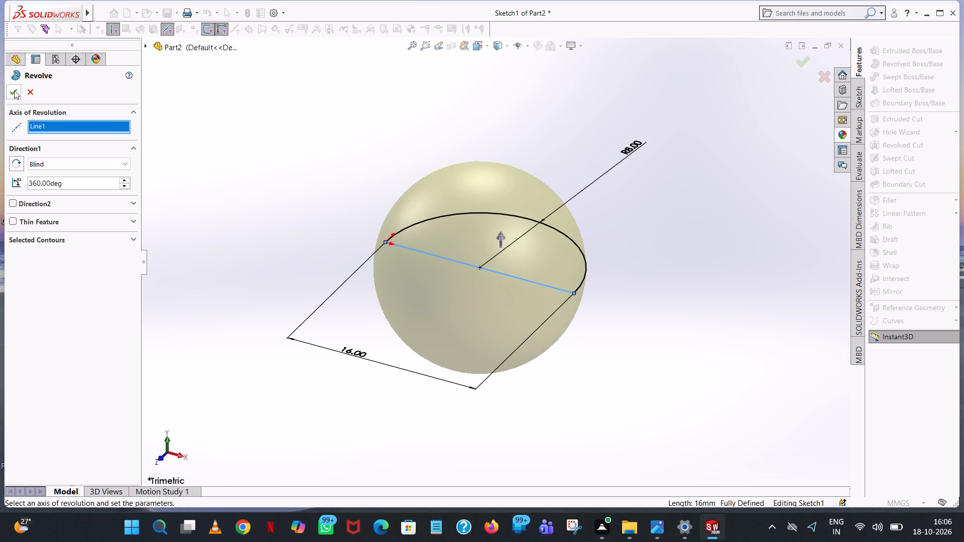
left_click(14, 90)
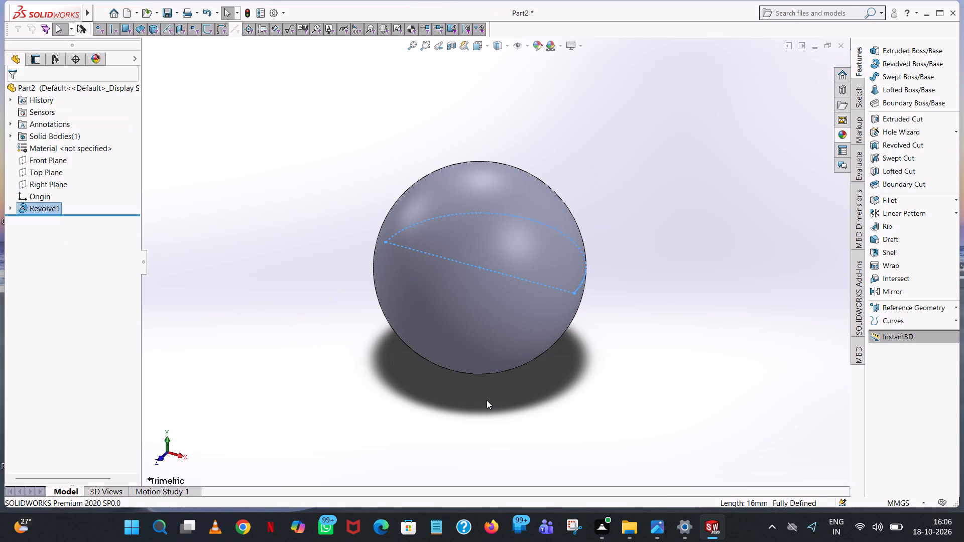
left_click(263, 347)
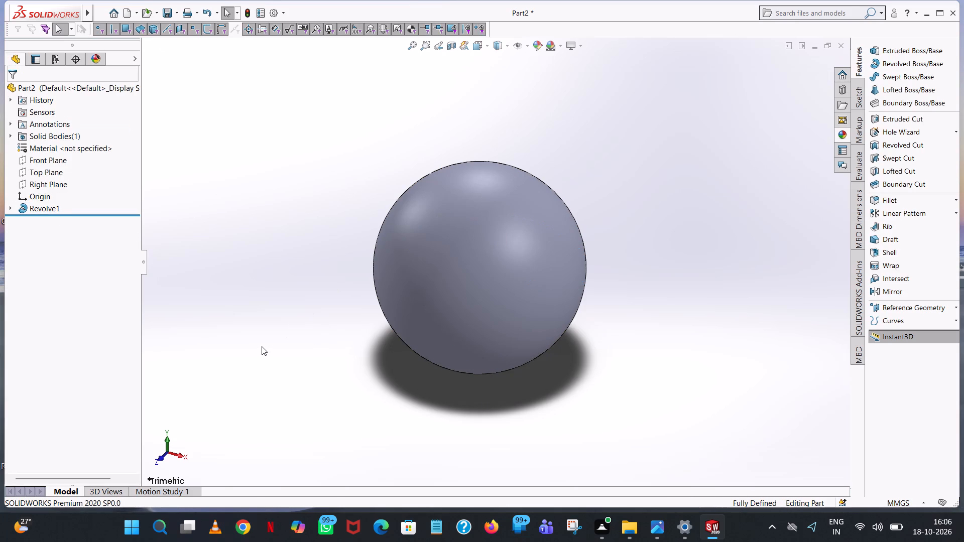
Create a reference plane offset 8 mm from the Right Plane, through the middle of the sphere.
key("ctrl+6")
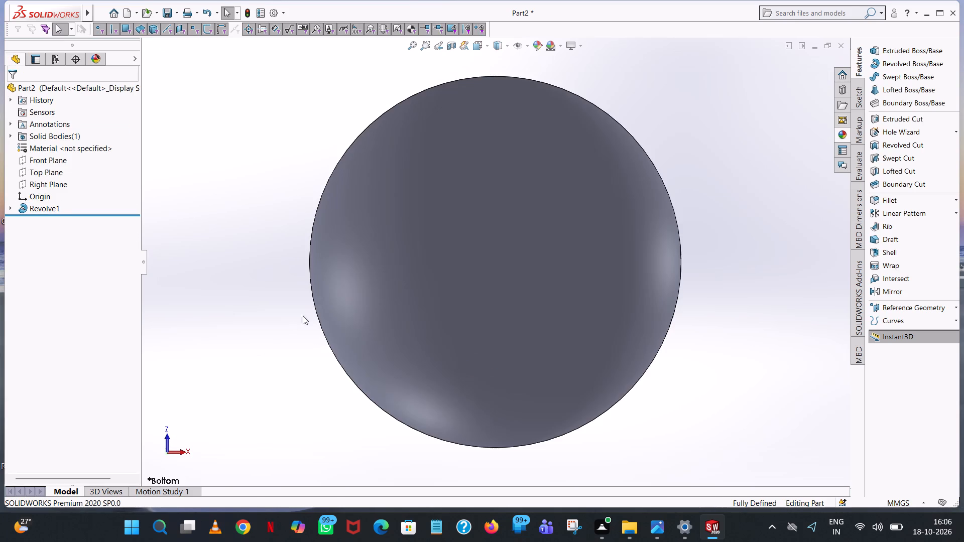
scroll(459, 268, "up", 4)
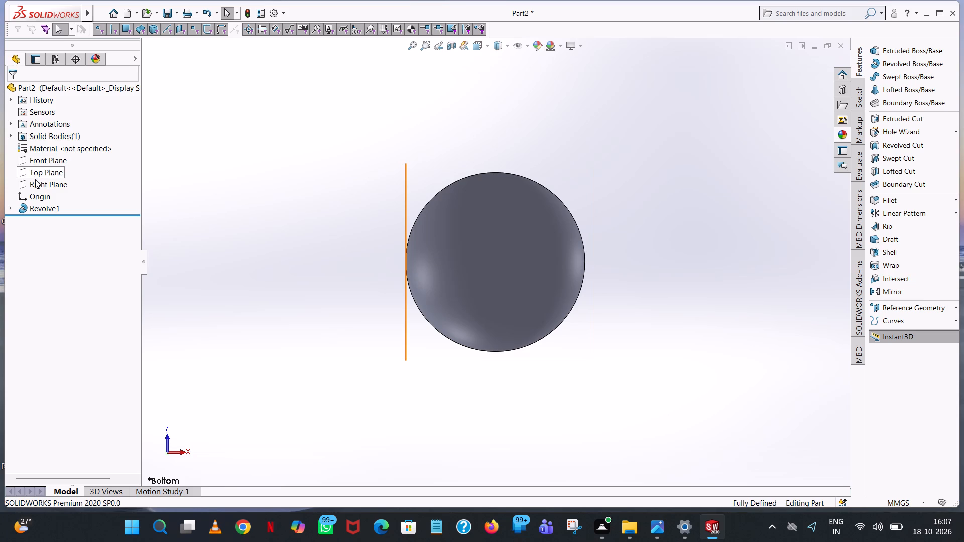
left_click(37, 182)
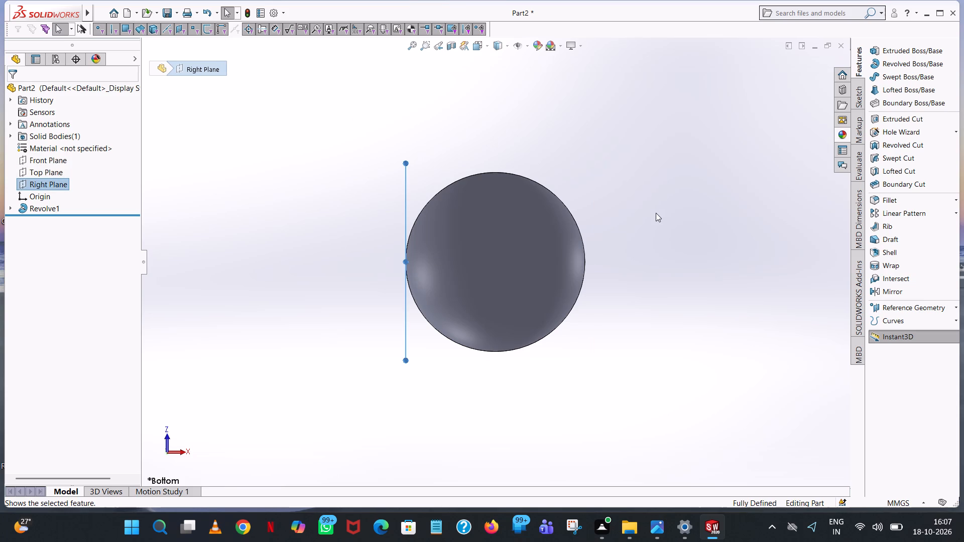
left_click(907, 302)
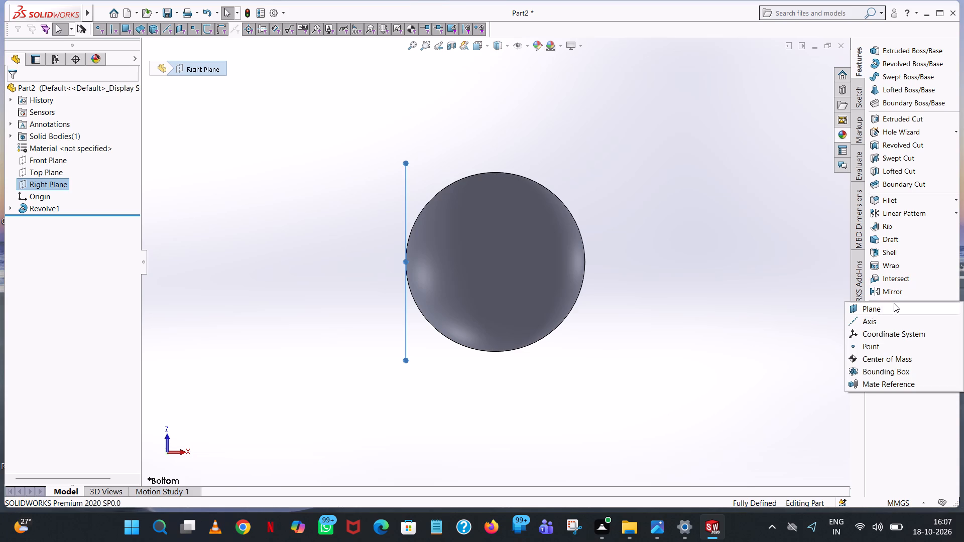
left_click(893, 304)
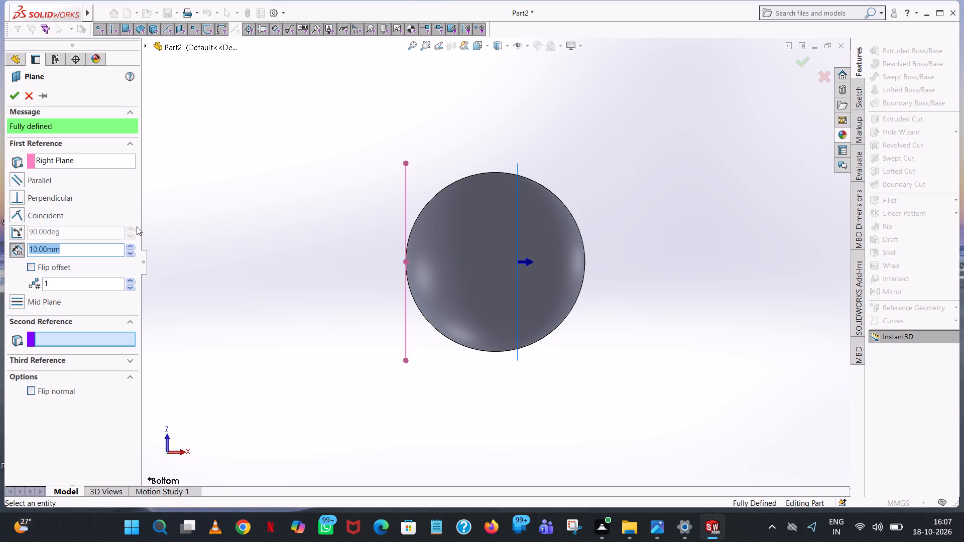
key("8")
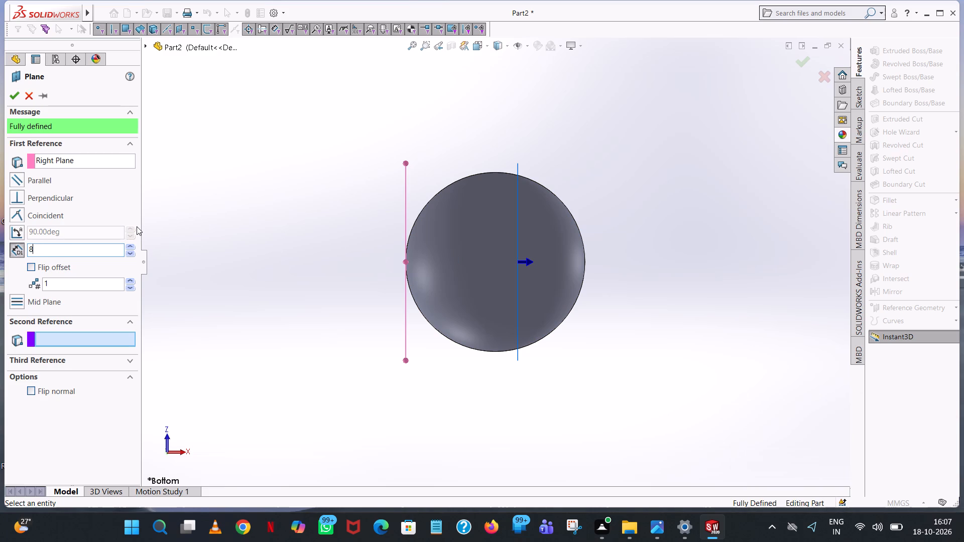
key("Return")
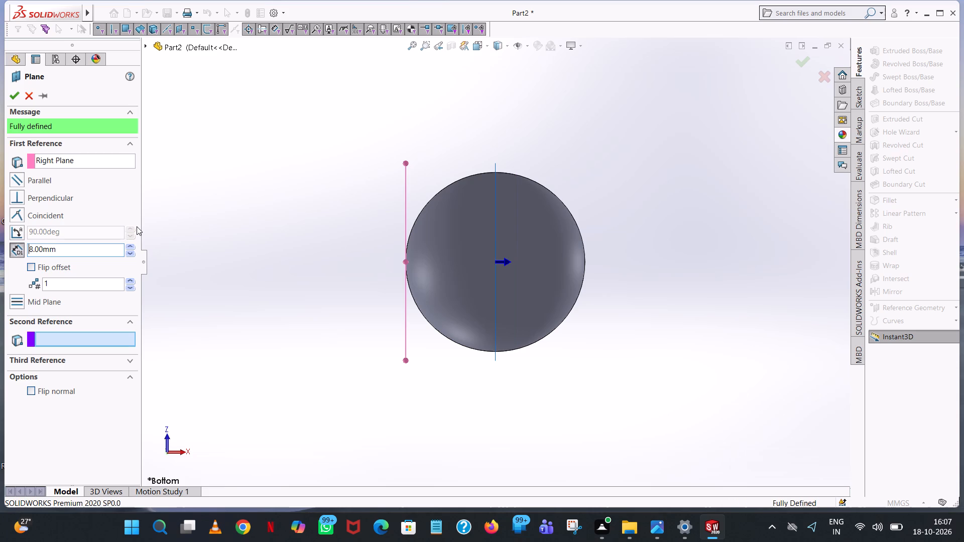
left_click(10, 96)
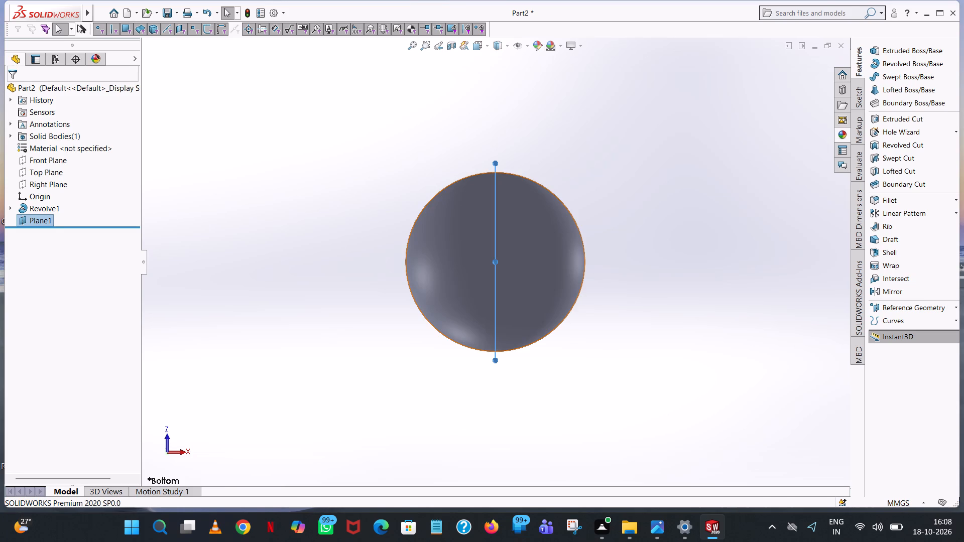
Start a sketch on the new offset plane and draw a circle centred on the origin with a 6 mm radius.
left_click(46, 216)
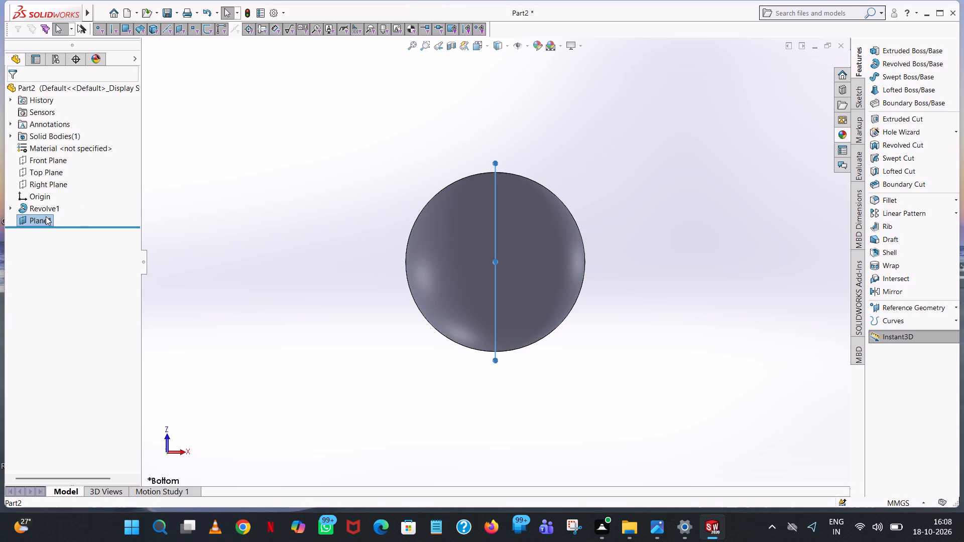
left_click(56, 204)
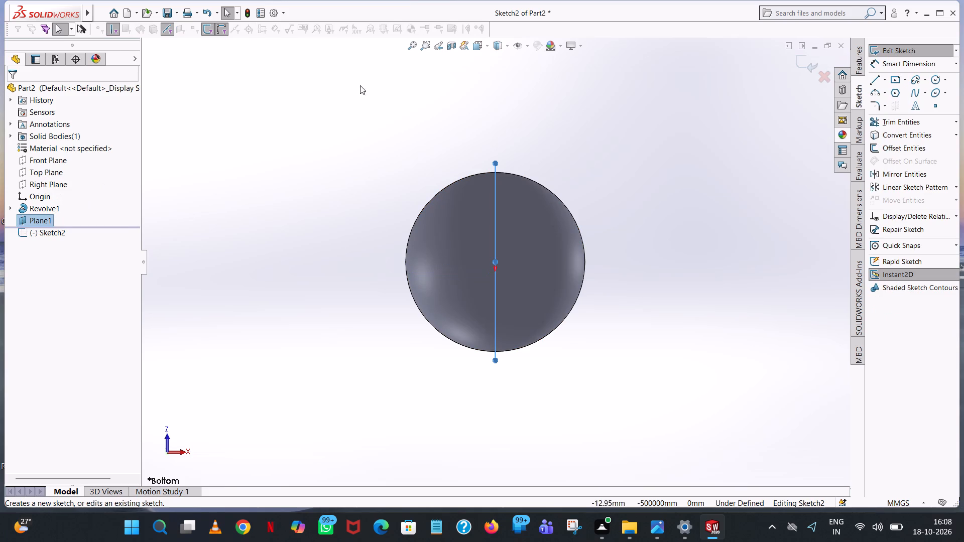
left_click(488, 46)
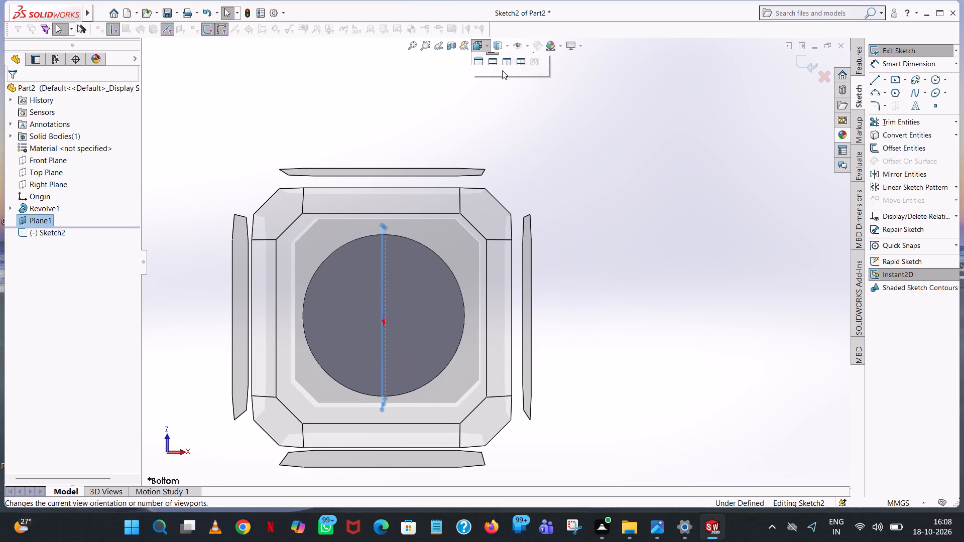
left_click(536, 101)
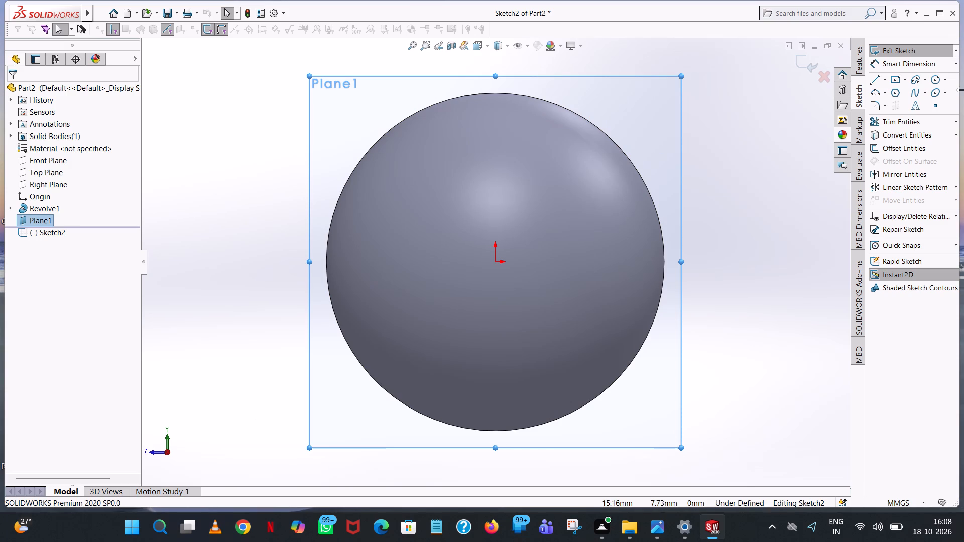
left_click(936, 80)
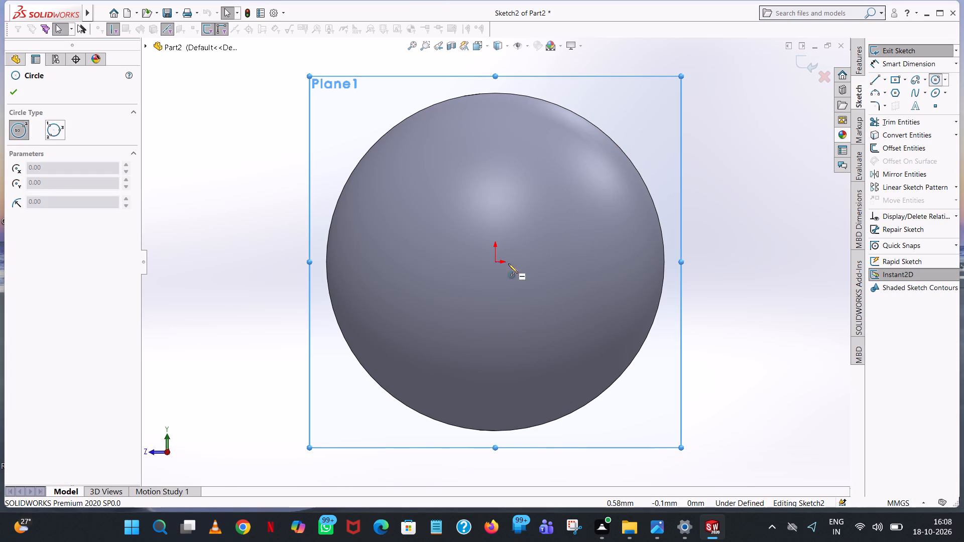
left_click(496, 261)
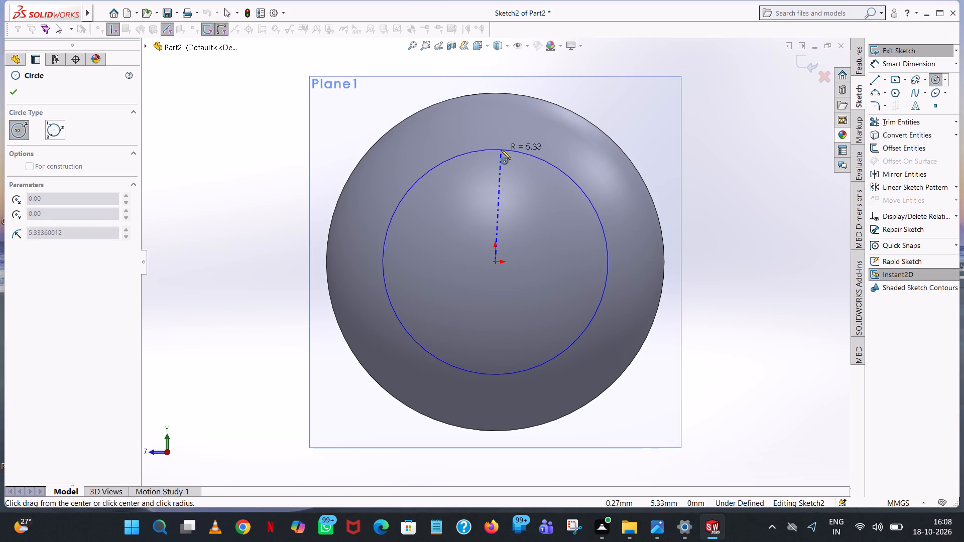
left_click(501, 150)
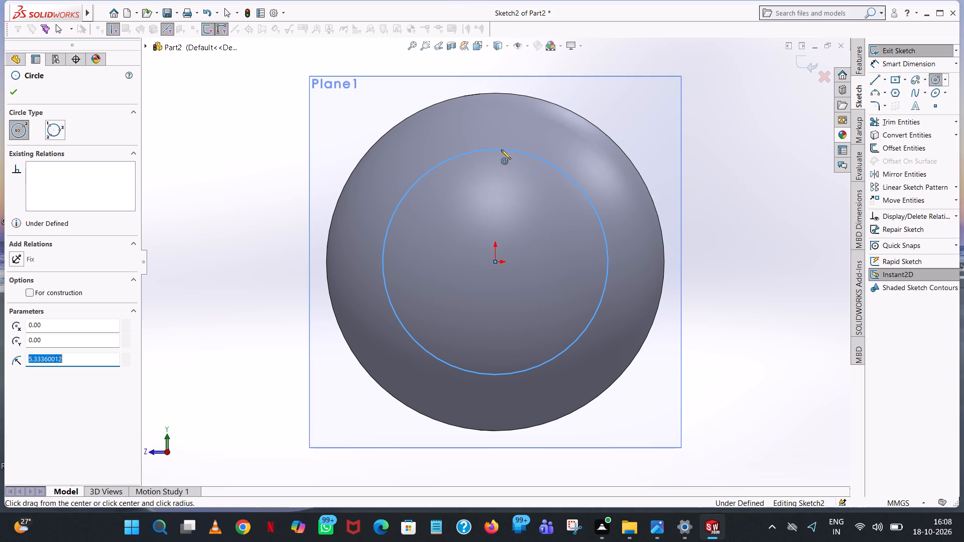
key("6")
key("Return")
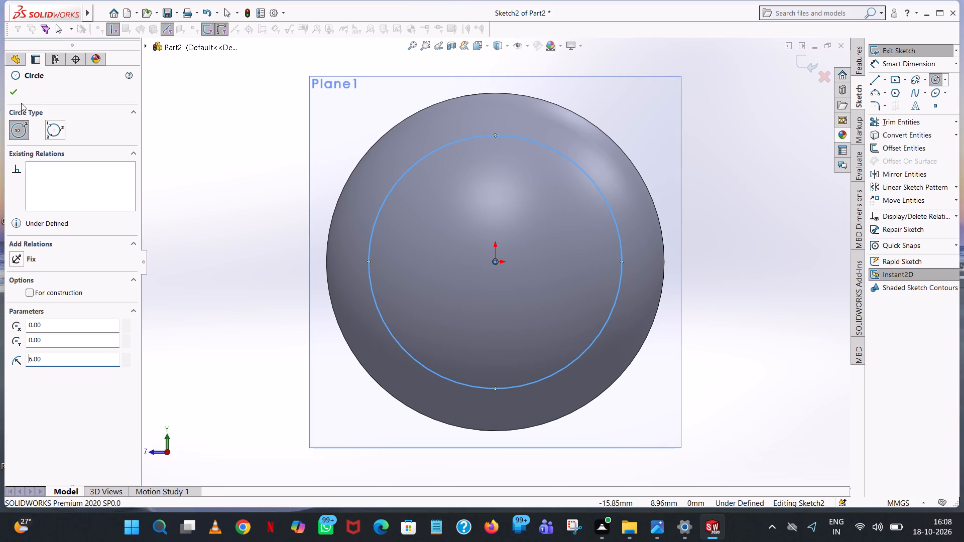
left_click(14, 86)
left_click(728, 141)
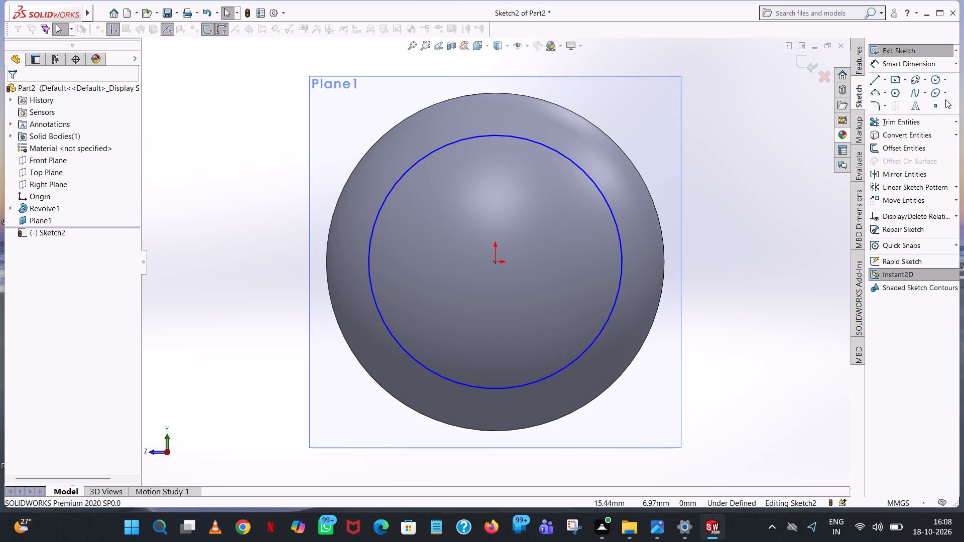
Add a diameter dimension above the circle, accepting its value as drawn.
left_click(930, 65)
left_click(541, 144)
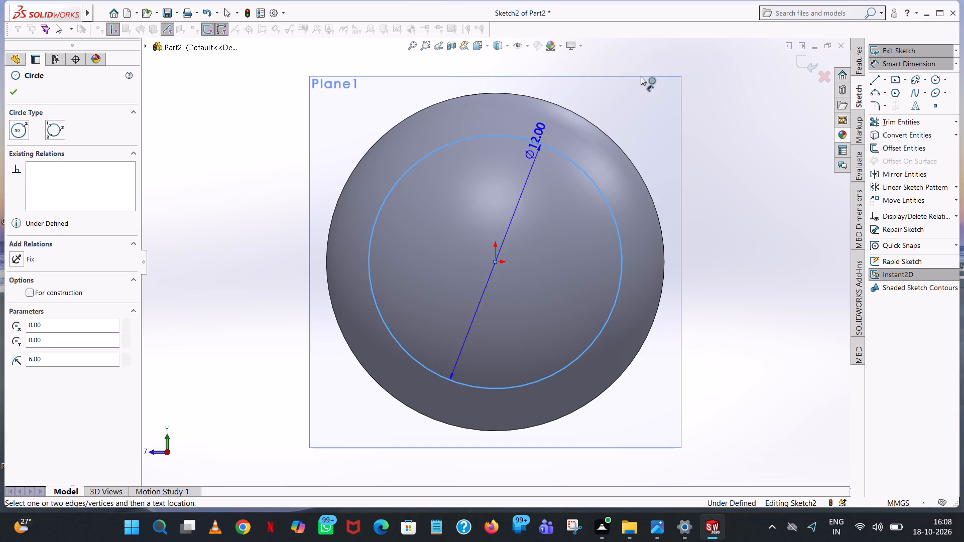
left_click(642, 76)
left_click(612, 90)
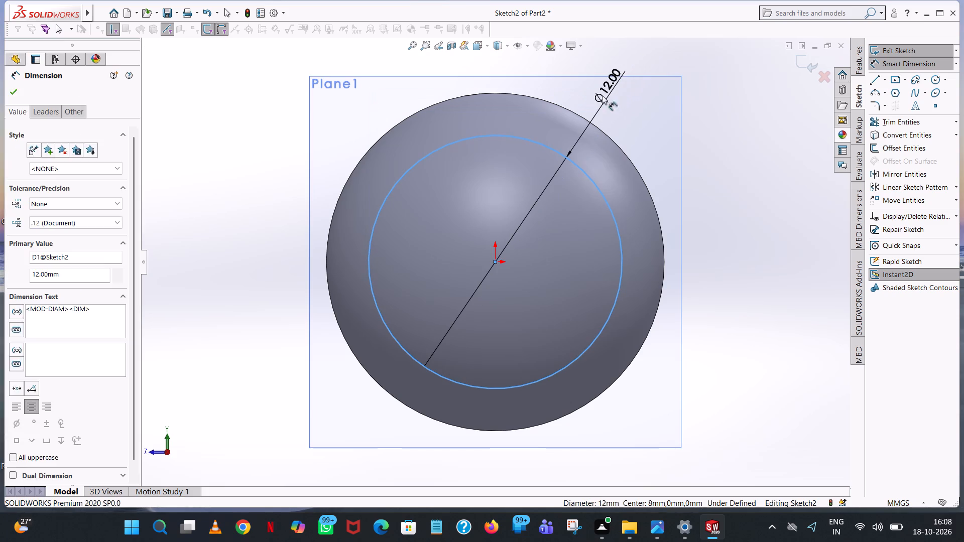
left_click(574, 79)
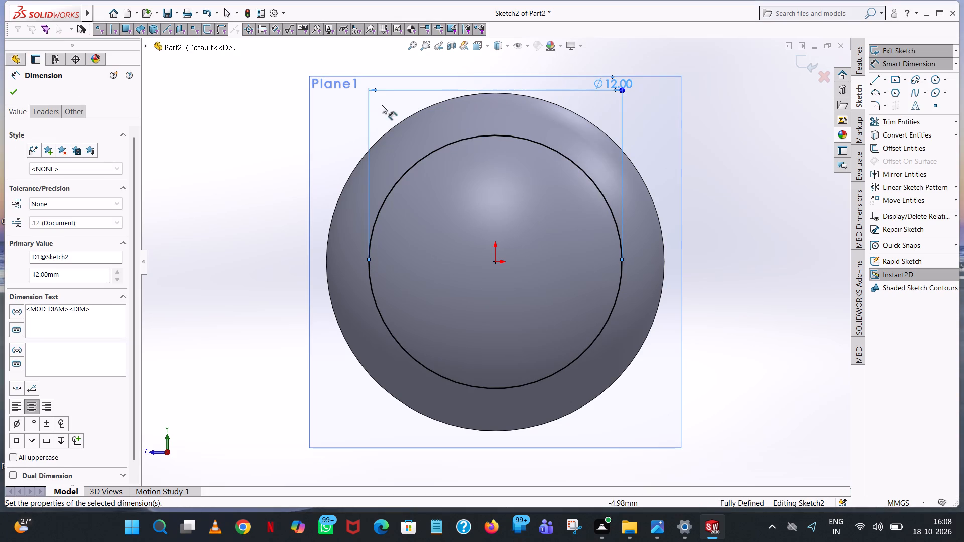
left_click(14, 90)
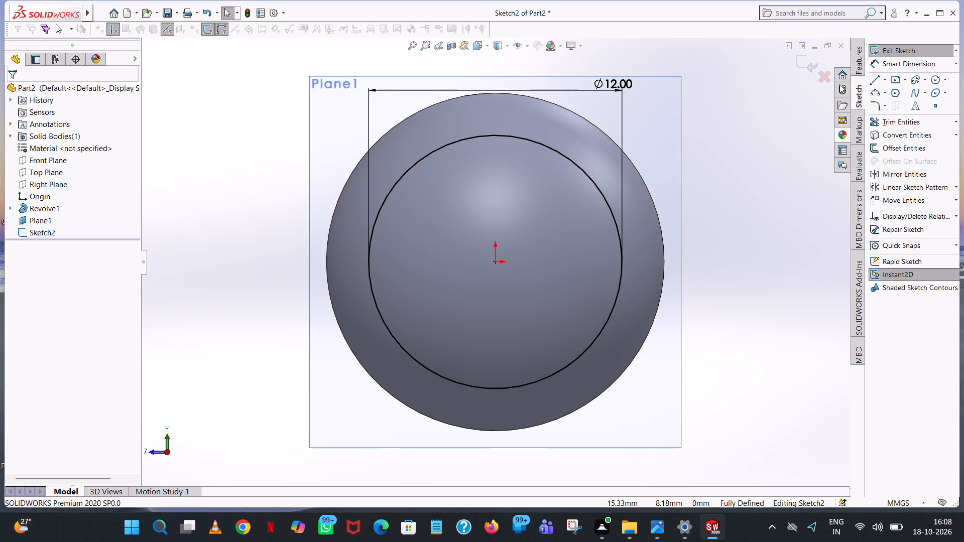
Extrude the circle 11 mm as a blind boss out of the sphere, merged with it.
left_click(860, 65)
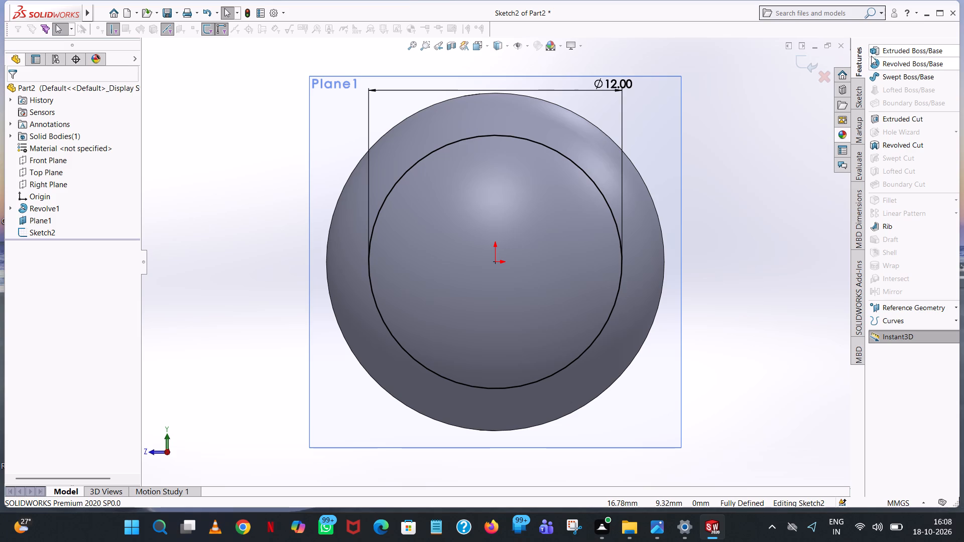
left_click(879, 48)
scroll(715, 161, "up", 4)
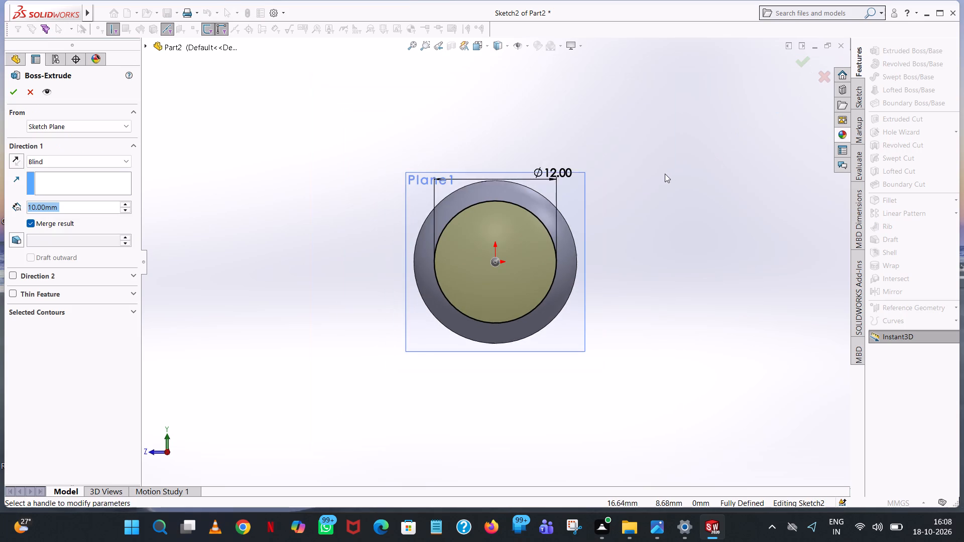
middle_click_drag(664, 175, 782, 204)
scroll(666, 178, "up", 1)
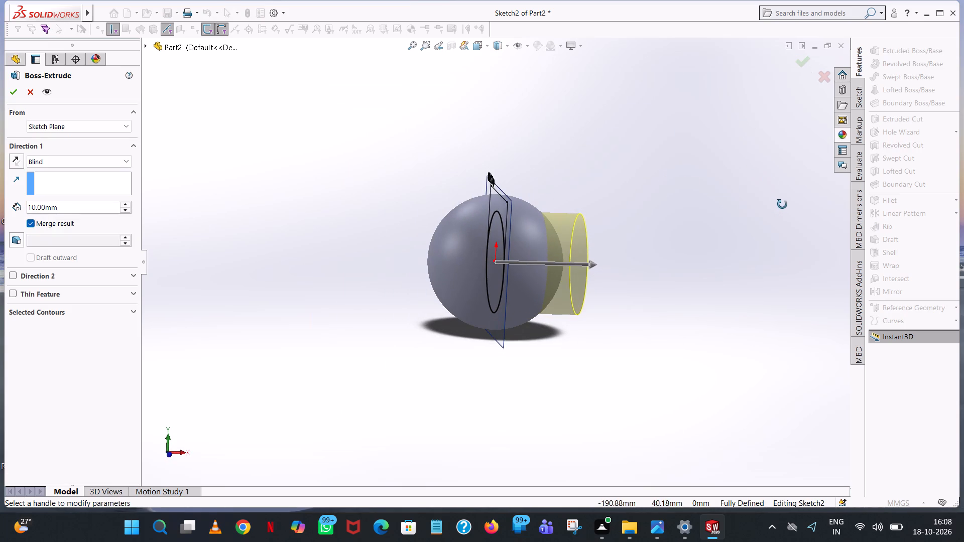
middle_click_drag(782, 204, 760, 198)
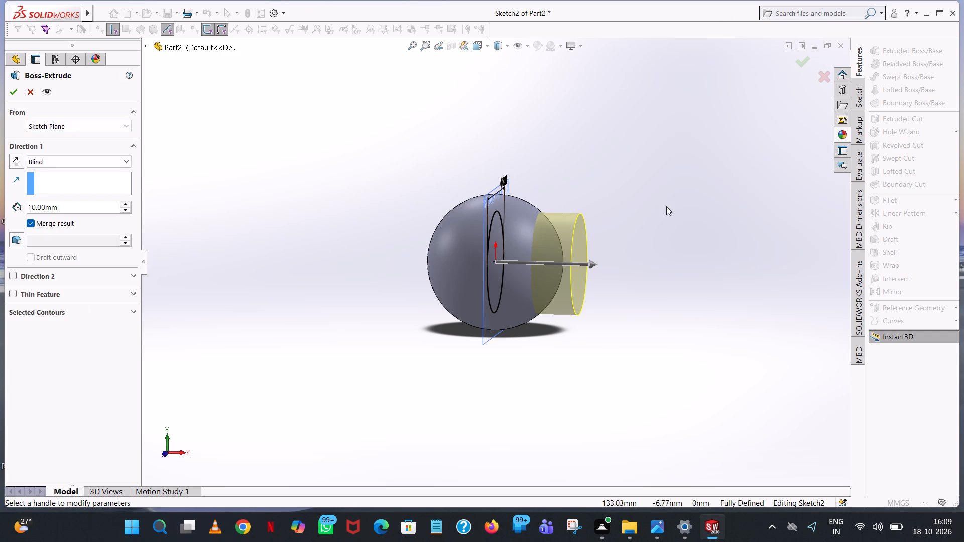
middle_click_drag(662, 225, 668, 221)
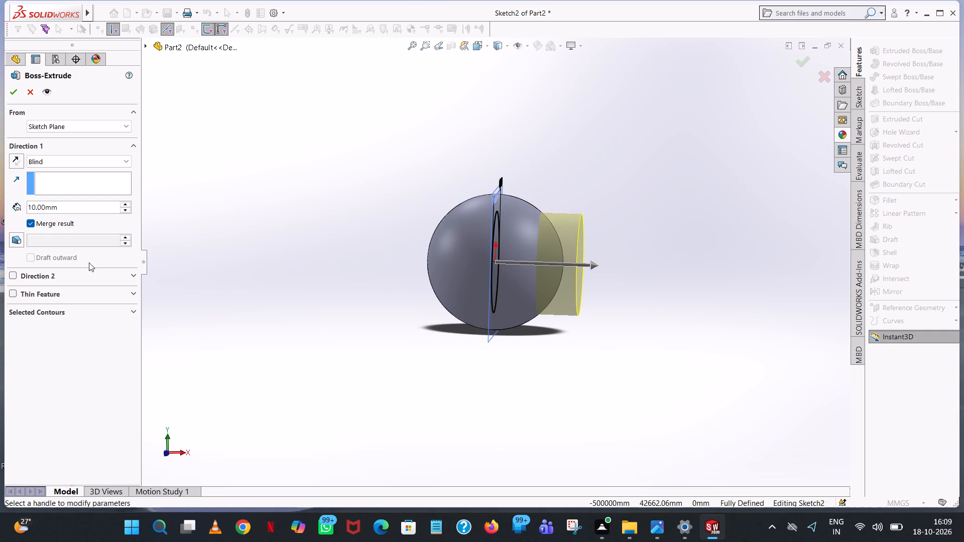
double_click(78, 210)
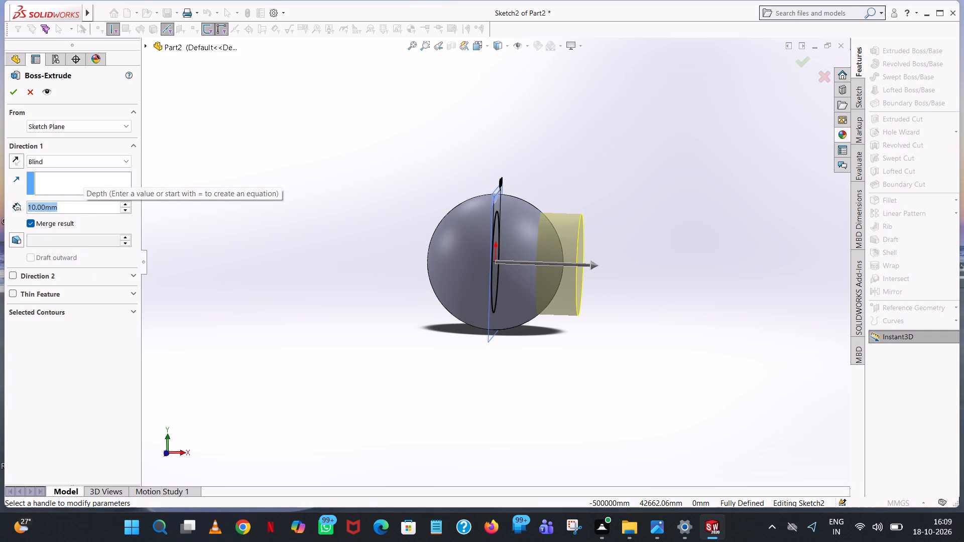
type("11")
key("Return")
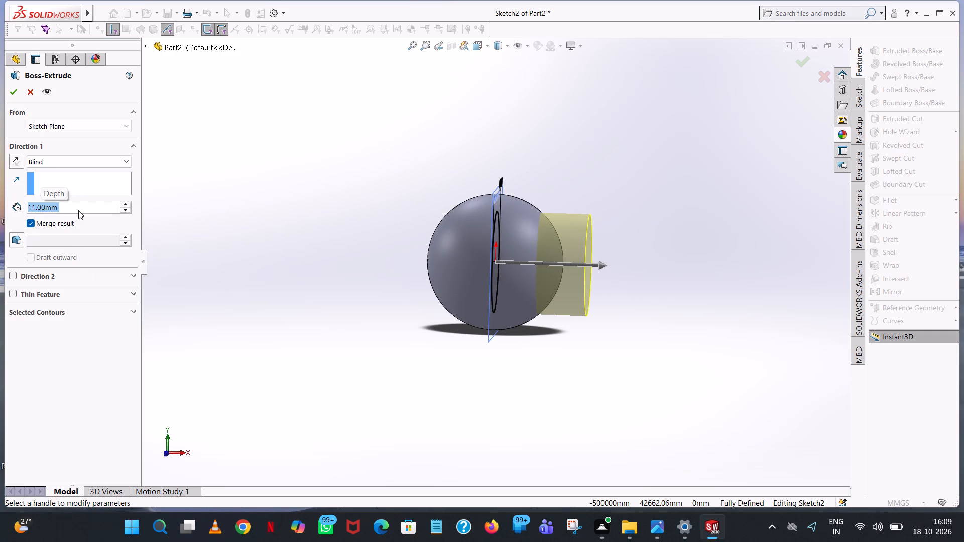
left_click(11, 93)
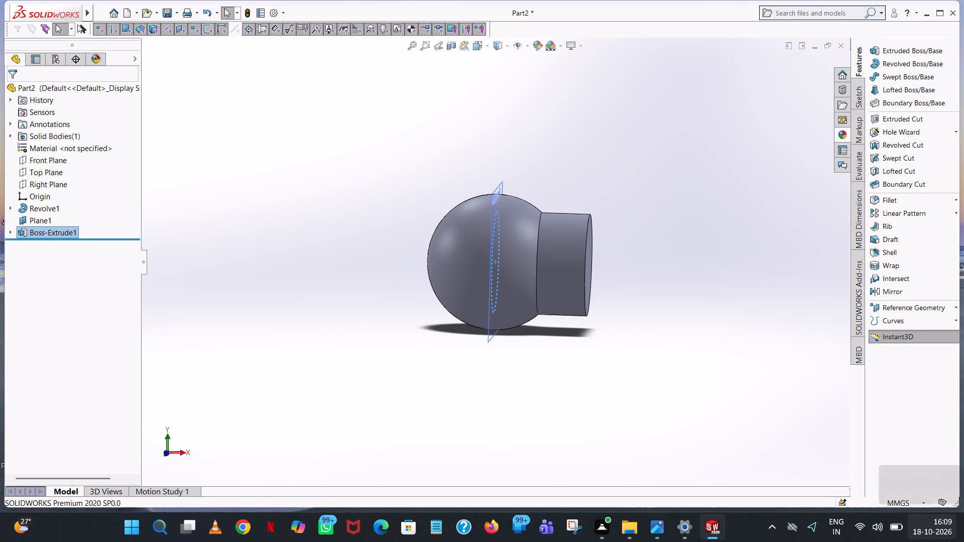
left_click(712, 188)
left_click(689, 216)
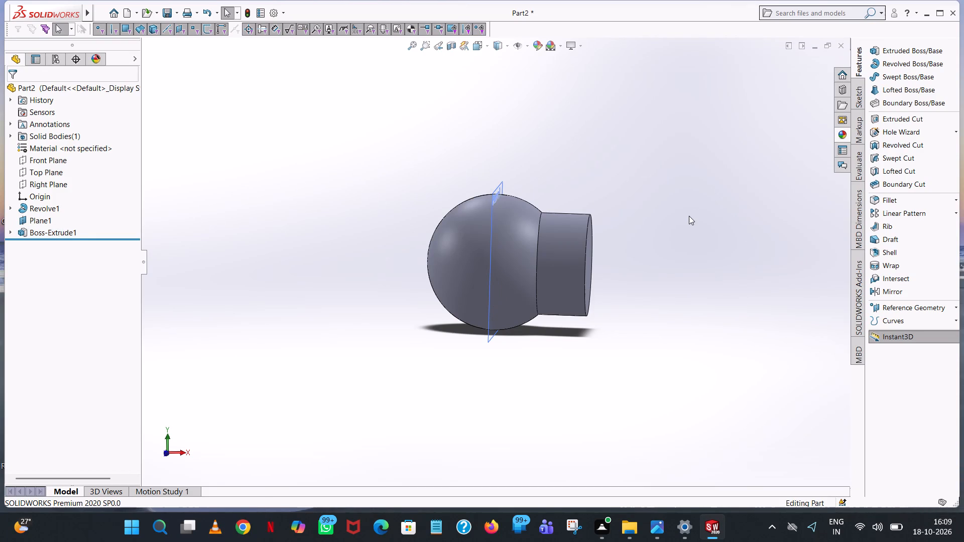
Create a reference plane offset 15 mm outward from the flat end face of the cylindrical boss.
middle_click_drag(681, 207, 642, 155)
scroll(653, 97, "down", 1)
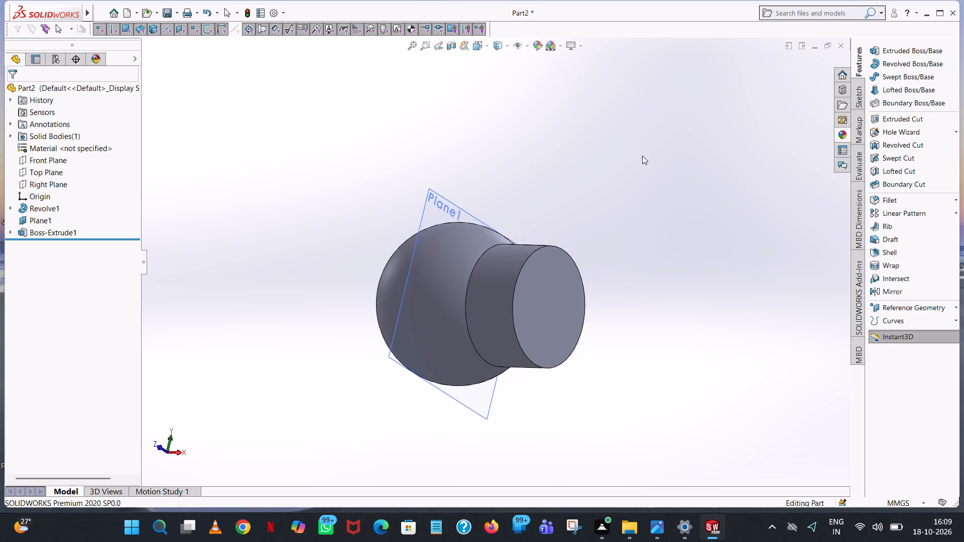
left_click(926, 303)
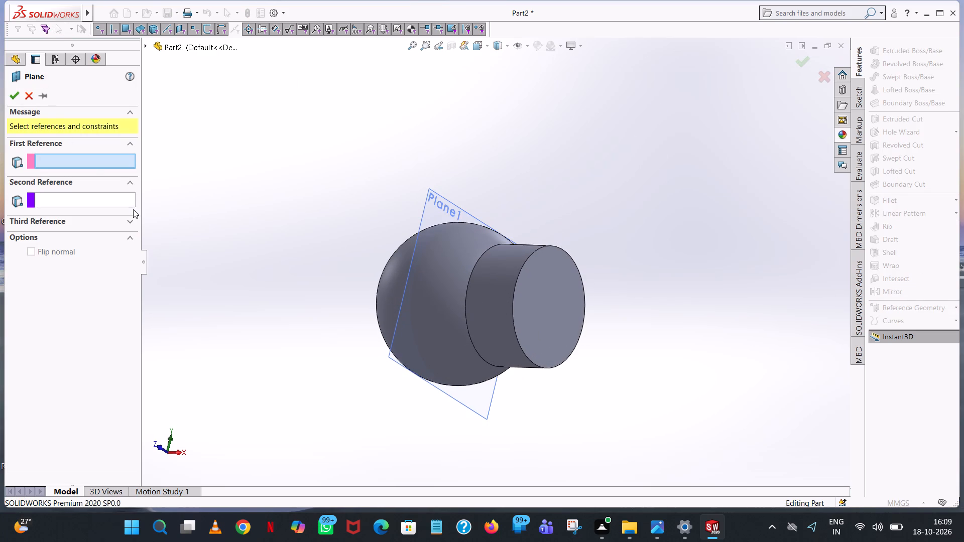
left_click(536, 288)
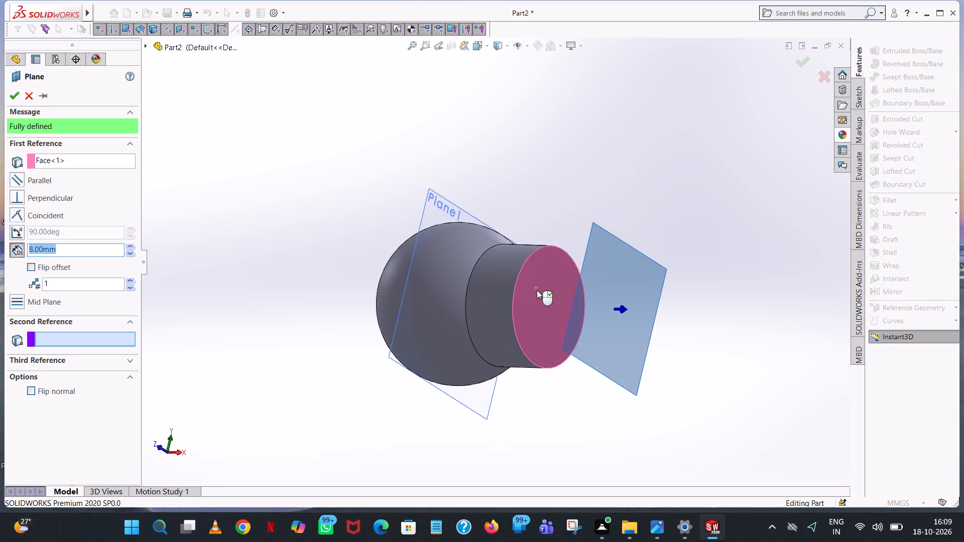
middle_click_drag(541, 303, 571, 428)
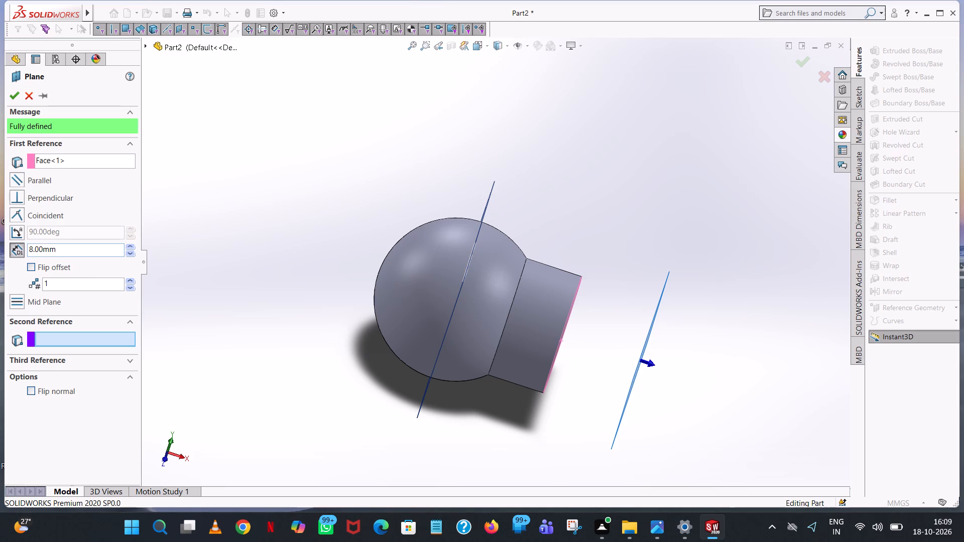
double_click(76, 251)
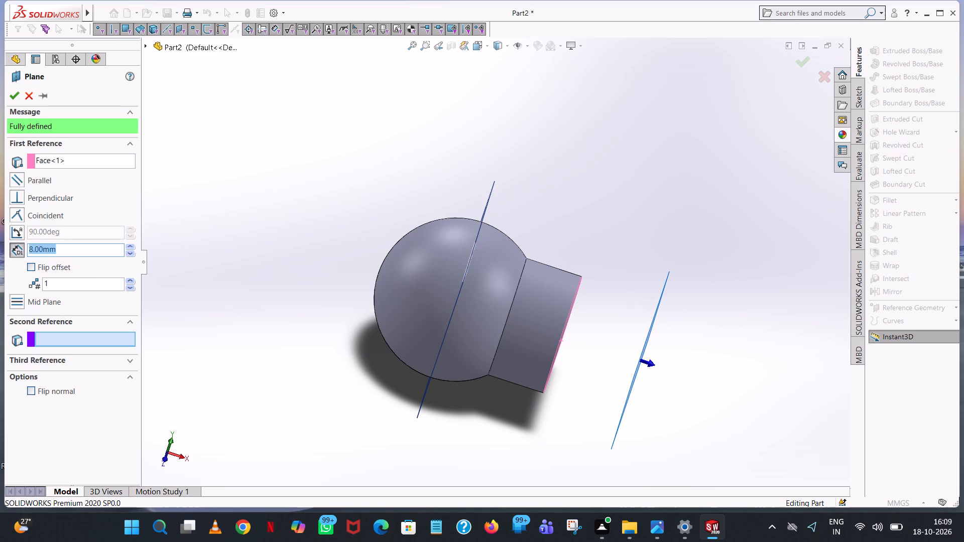
type("15")
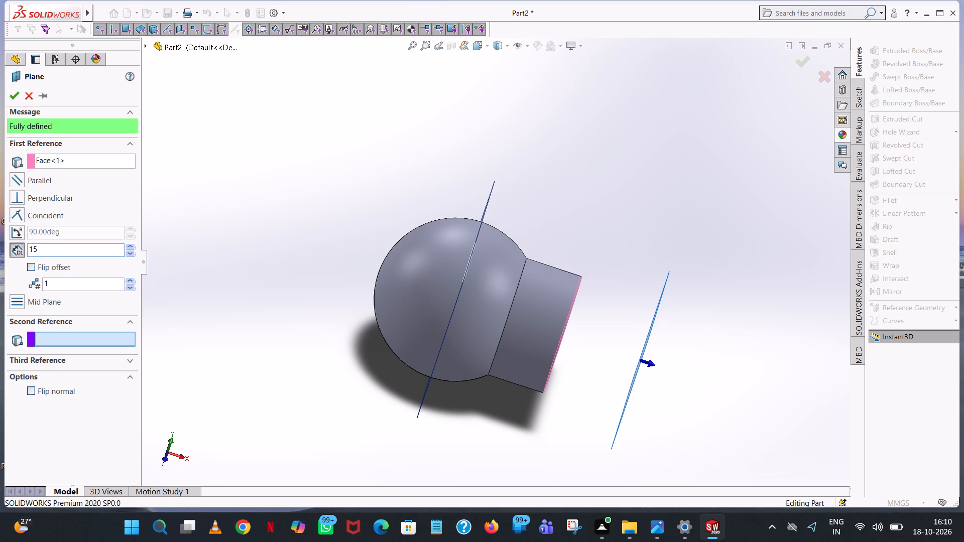
key("Return")
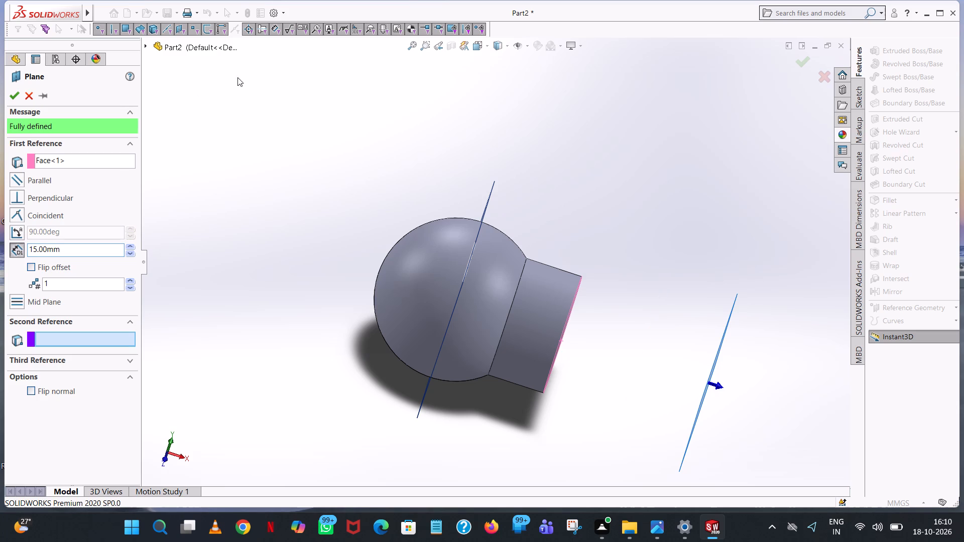
left_click(19, 97)
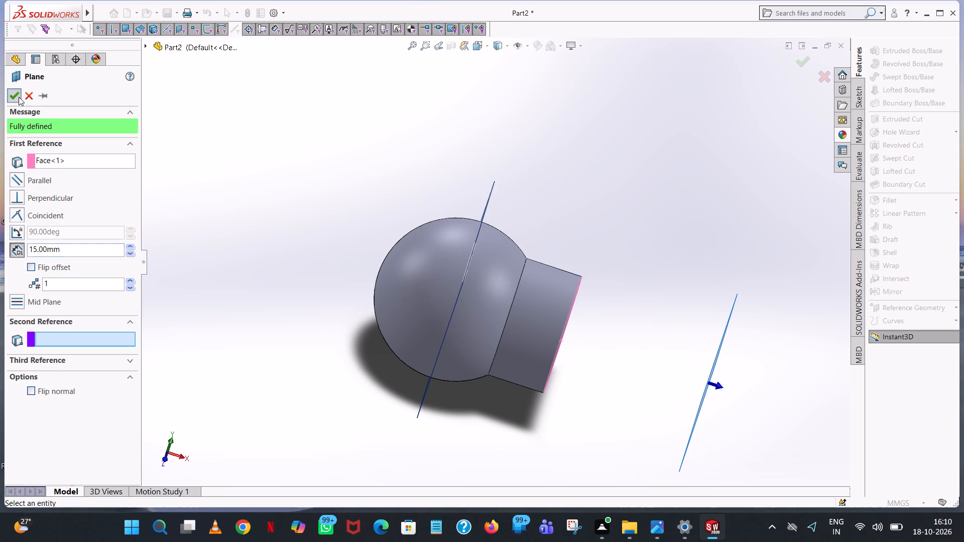
Sketch a circle with a 10 mm radius centred on the origin on the new offset plane, and close the sketch.
scroll(708, 350, "up", 5)
middle_click_drag(621, 324, 575, 310)
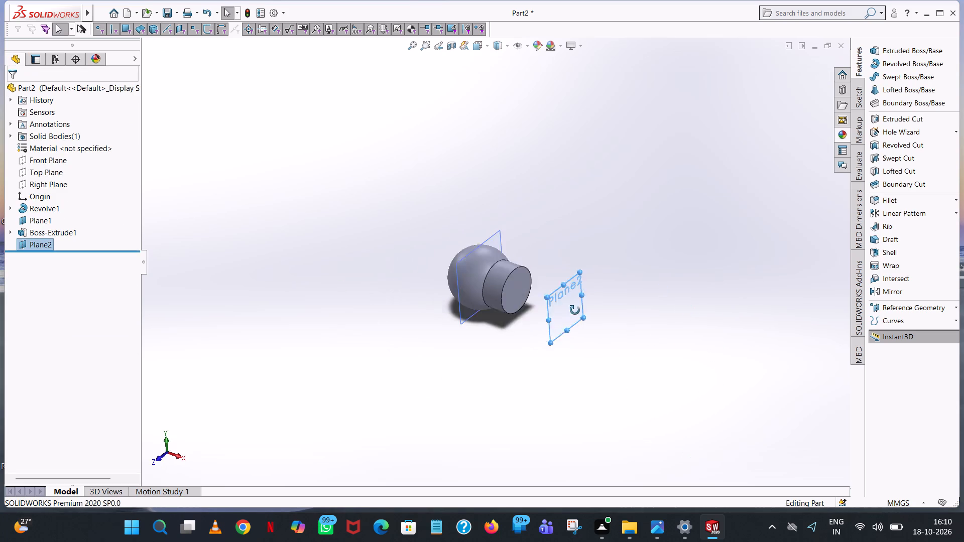
middle_click_drag(575, 310, 528, 292)
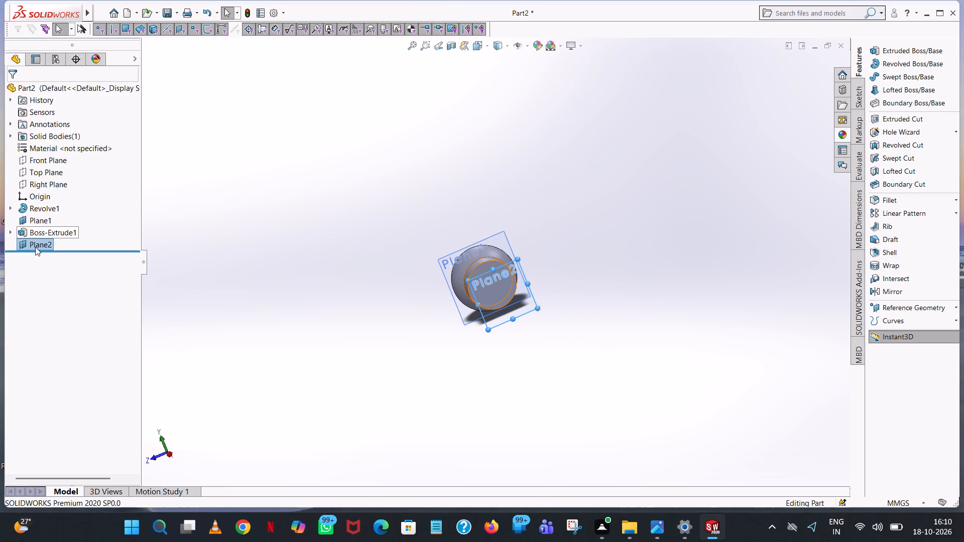
left_click(34, 244)
left_click(39, 227)
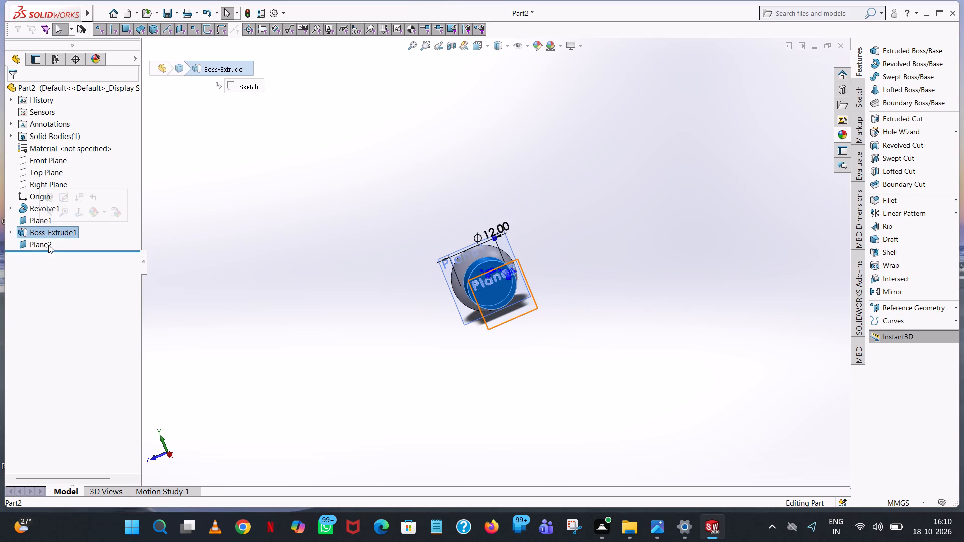
left_click(49, 246)
left_click(57, 229)
scroll(656, 319, "down", 4)
left_click(936, 80)
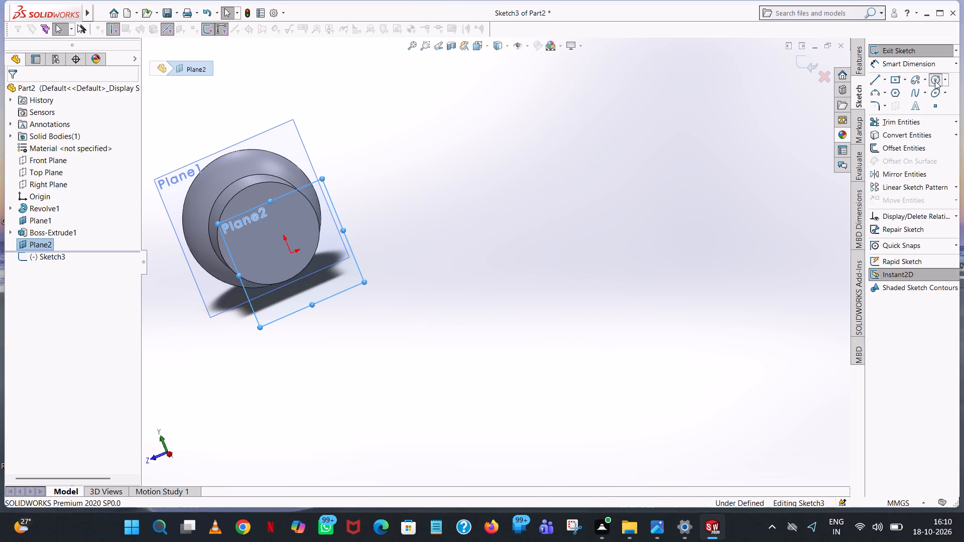
left_click(290, 252)
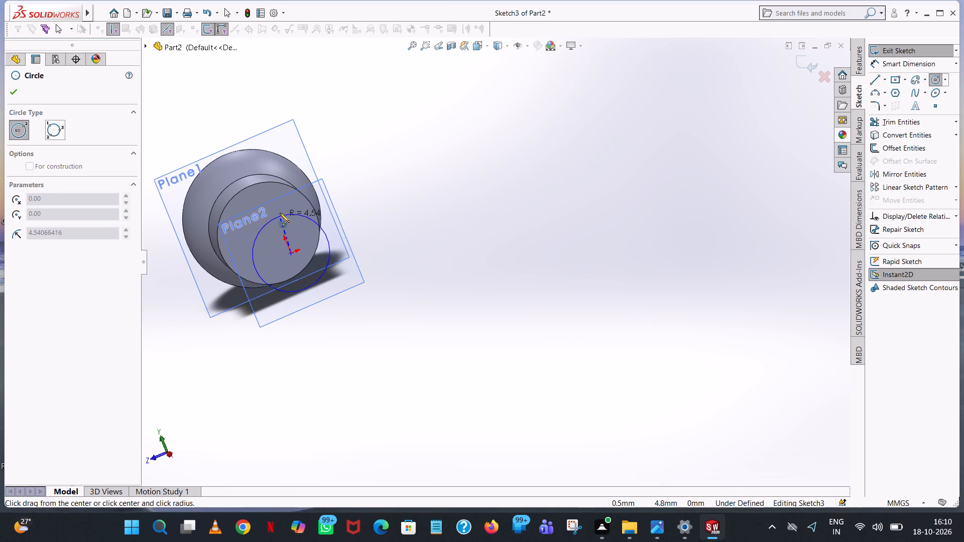
left_click(279, 212)
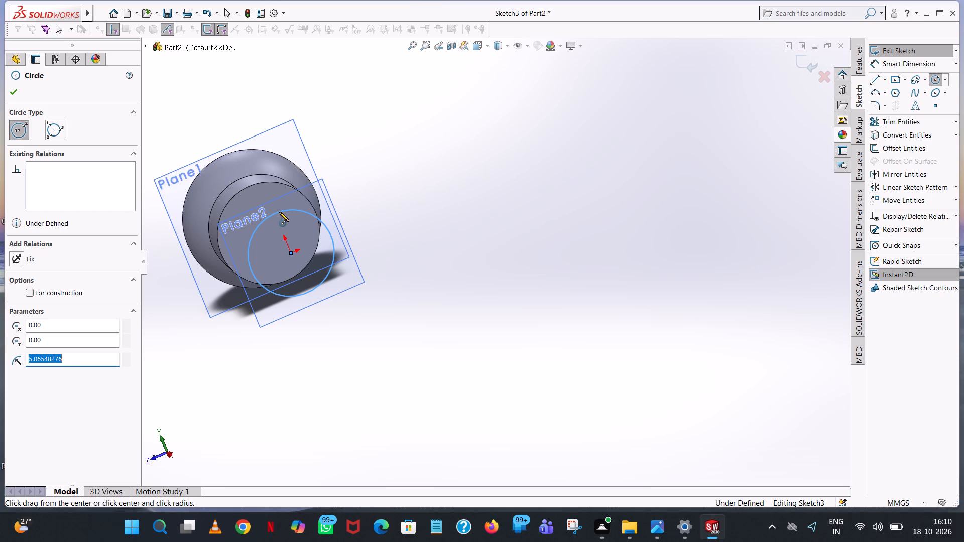
type("10")
key("Return")
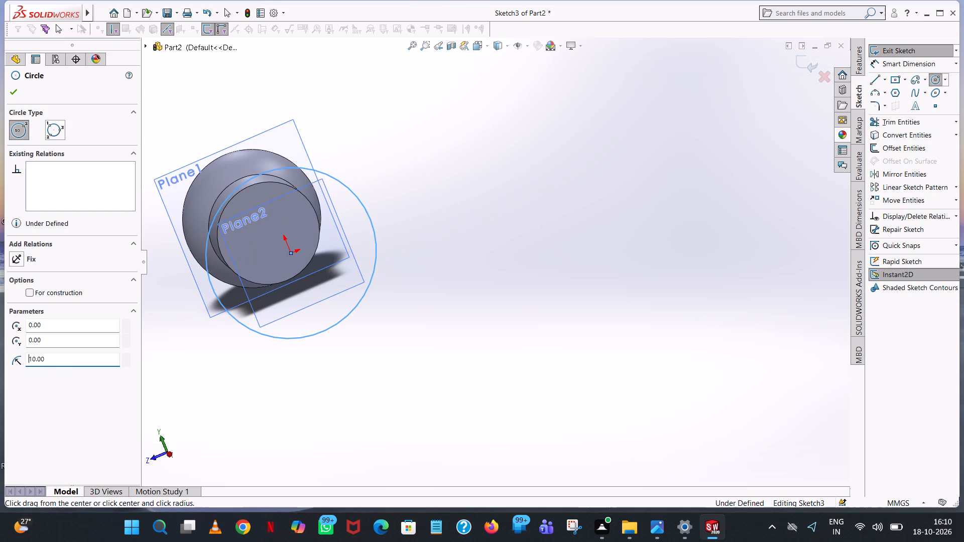
right_click(279, 212)
left_click(311, 222)
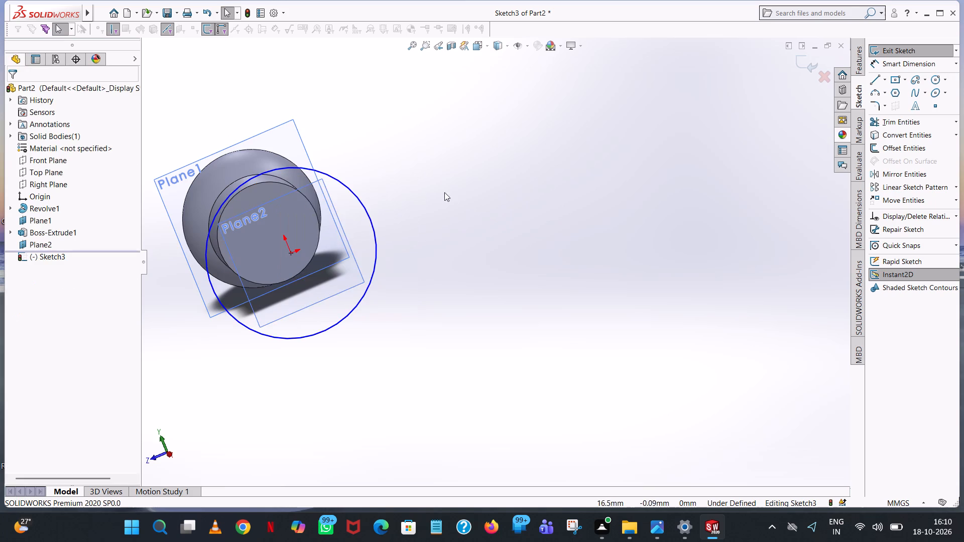
middle_click_drag(457, 189, 545, 148)
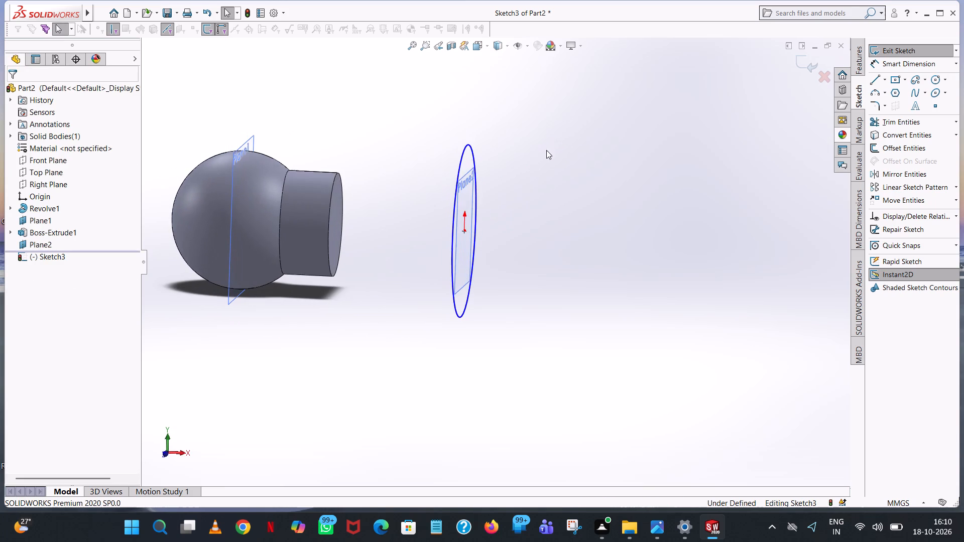
left_click(910, 50)
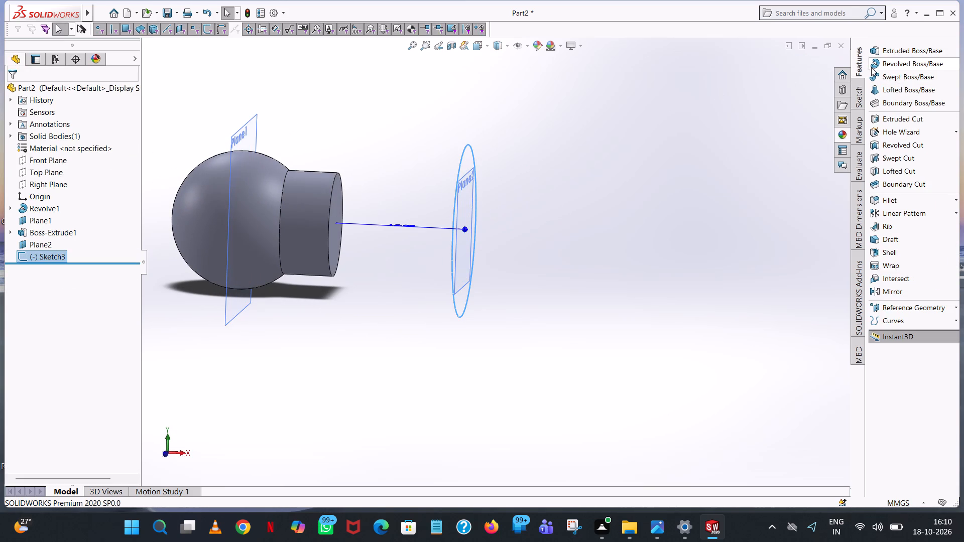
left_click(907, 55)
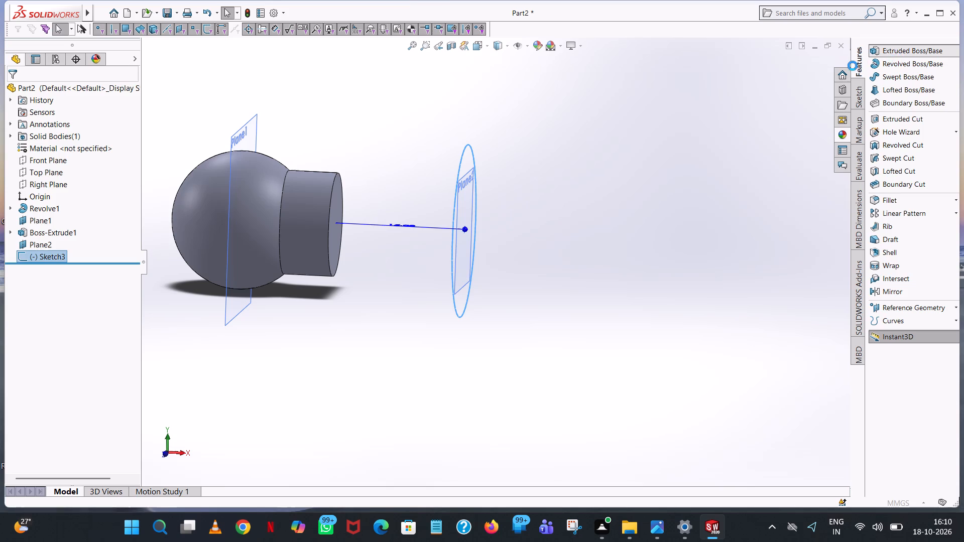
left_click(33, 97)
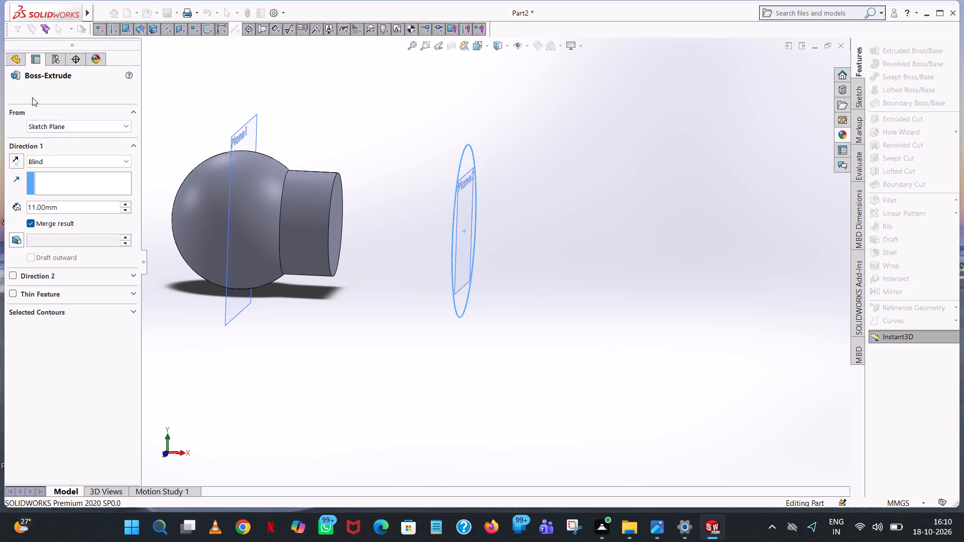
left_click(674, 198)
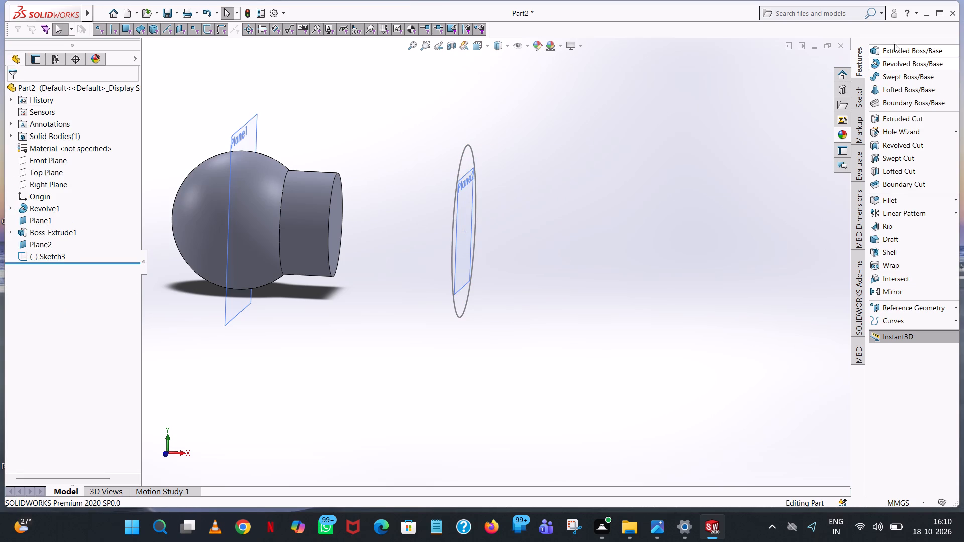
Start a sketch on the boss's flat end face and draw a circle centred on the origin with a 7 mm radius.
left_click(891, 50)
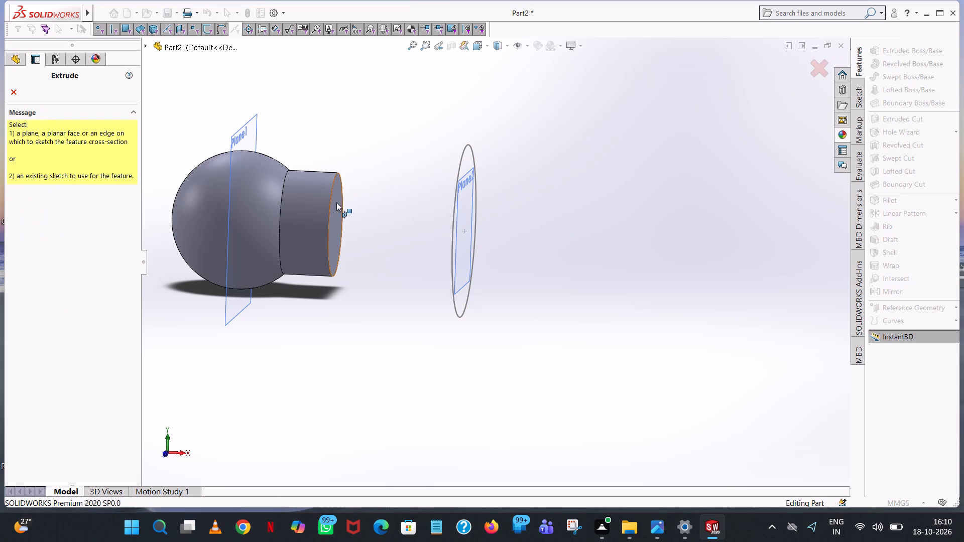
left_click(336, 203)
left_click(934, 80)
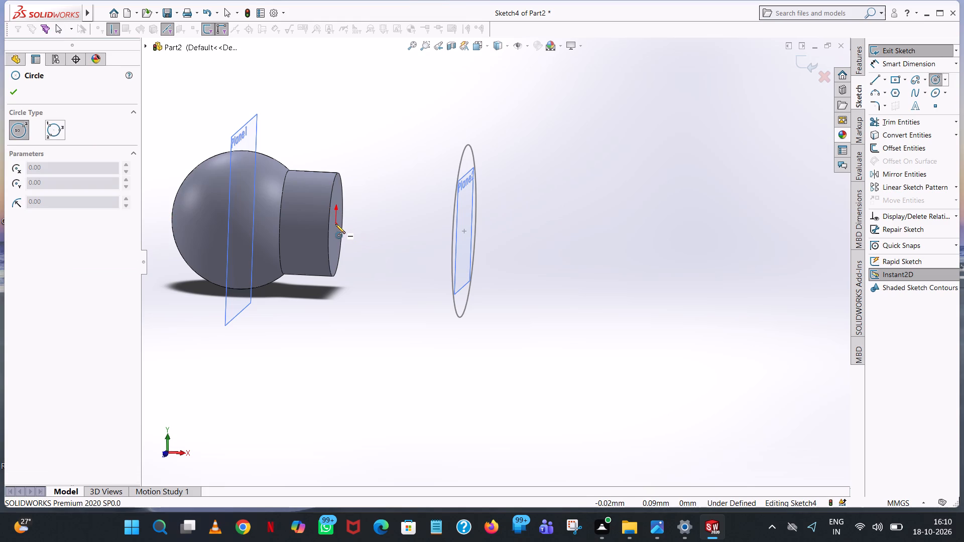
middle_click_drag(405, 237, 366, 221)
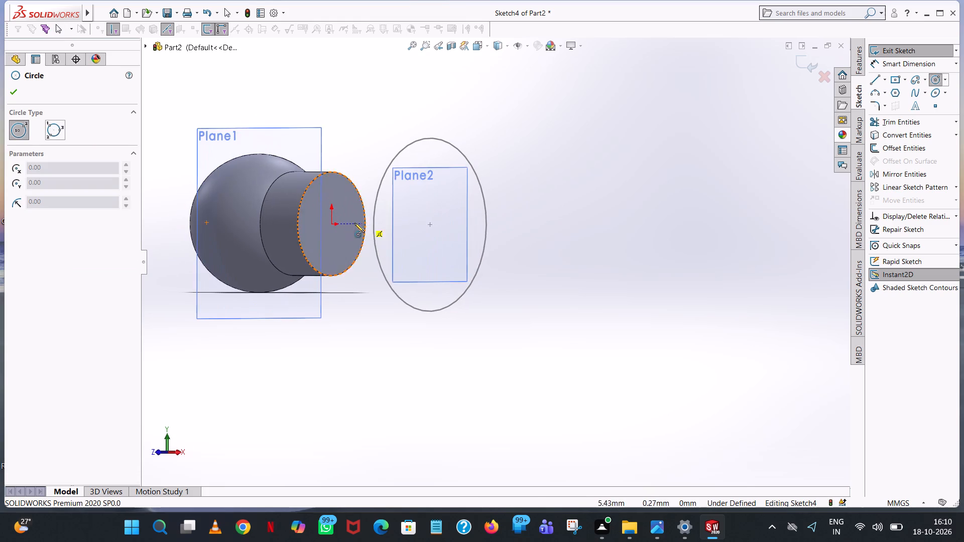
scroll(342, 226, "down", 5)
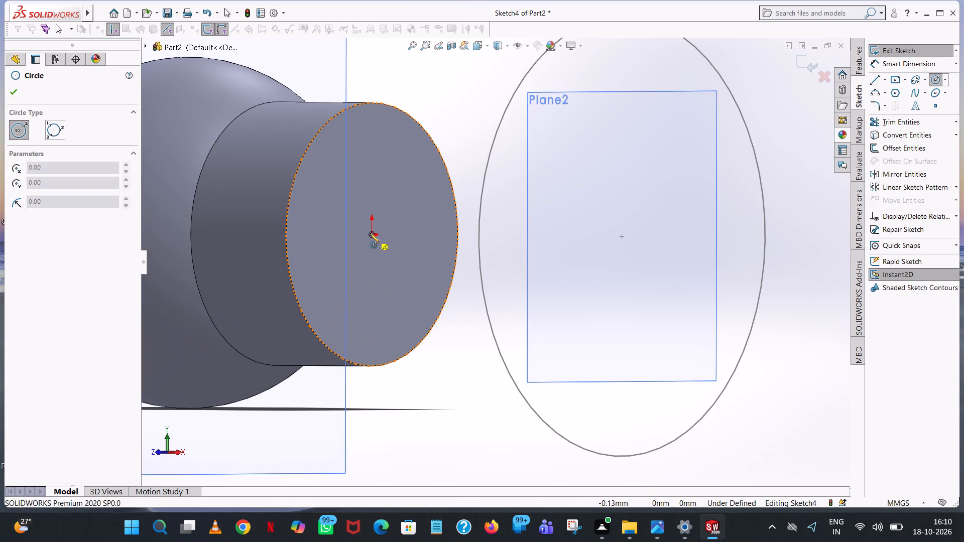
left_click(373, 235)
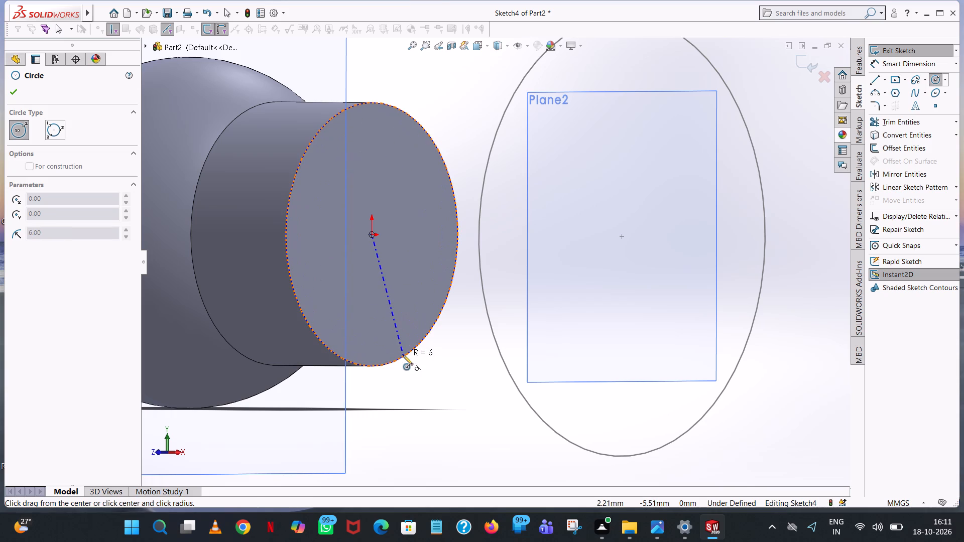
left_click(409, 373)
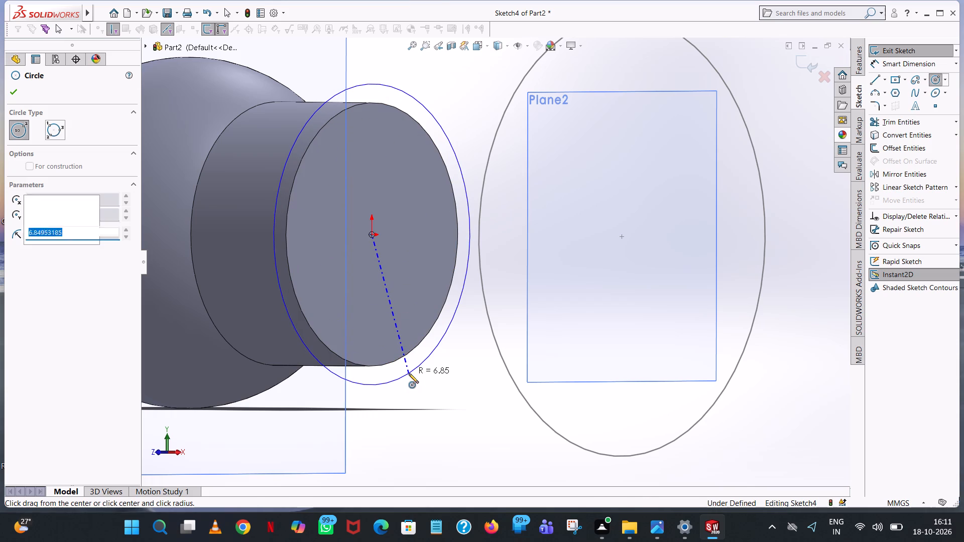
key("7")
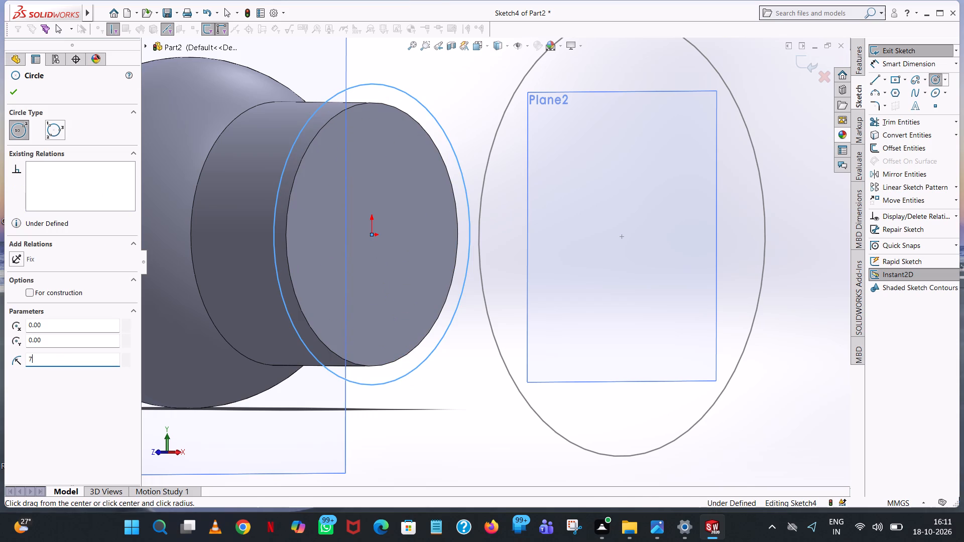
key("Return")
scroll(409, 373, "up", 4)
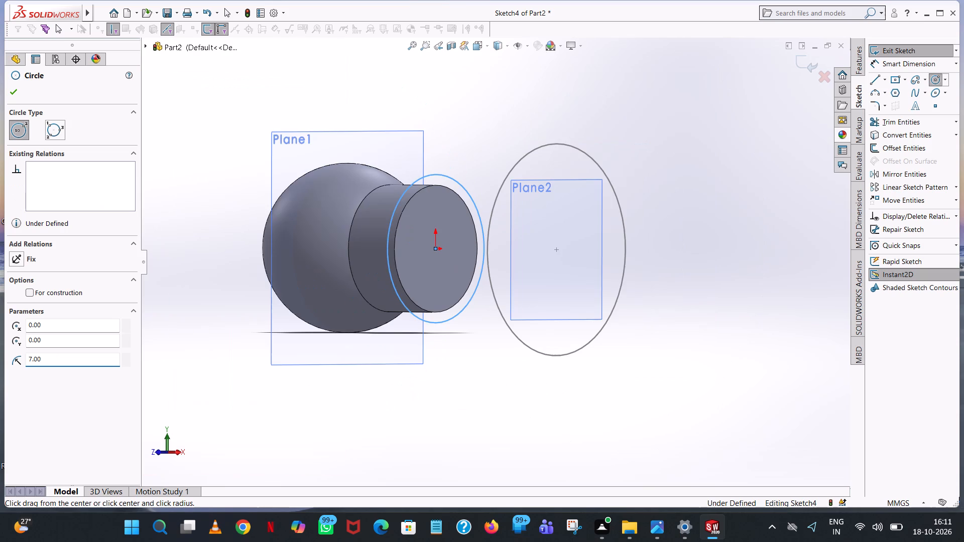
left_click(16, 94)
left_click(732, 219)
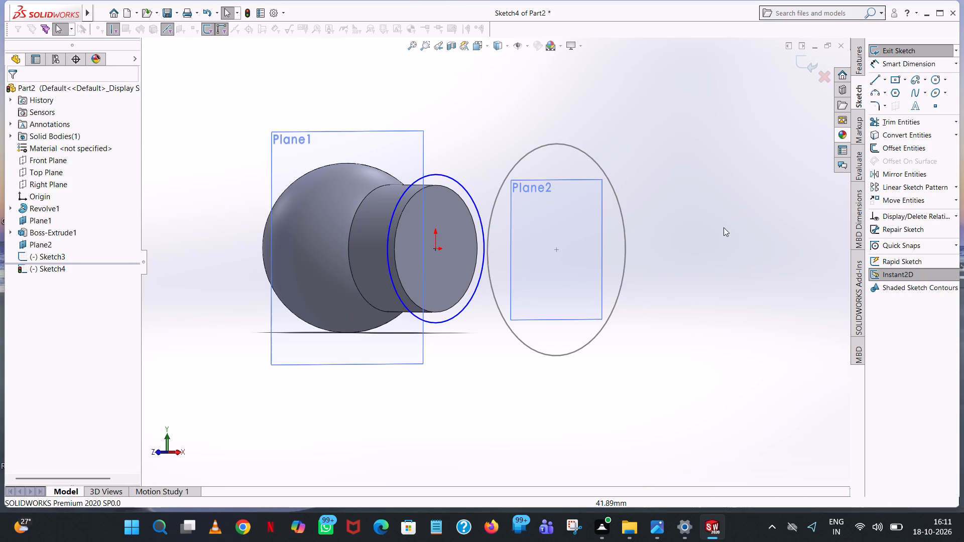
scroll(720, 228, "up", 1)
middle_click_drag(721, 231, 774, 270)
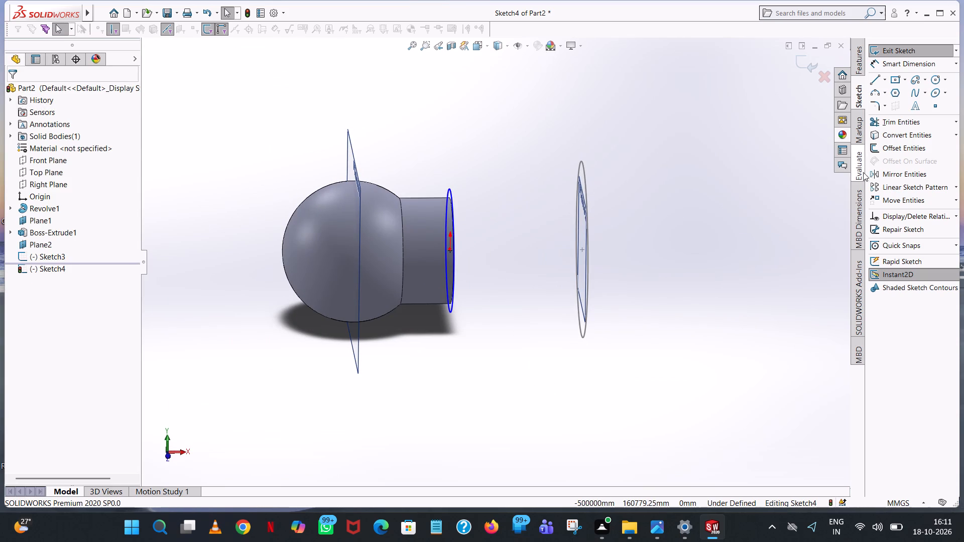
Cancel the extrusion of the end-face circle and exit its sketch, keeping the circle as a standalone profile.
left_click(891, 48)
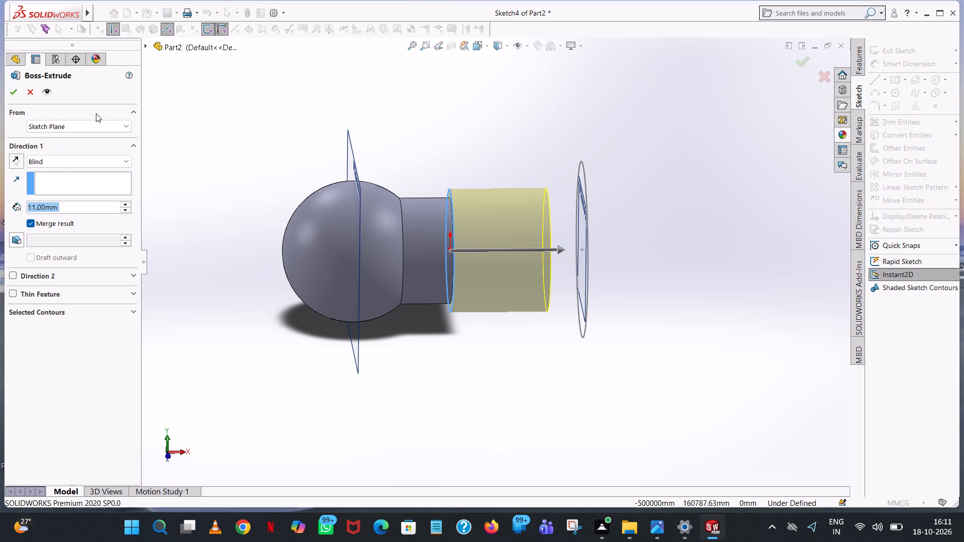
left_click(27, 90)
left_click(738, 161)
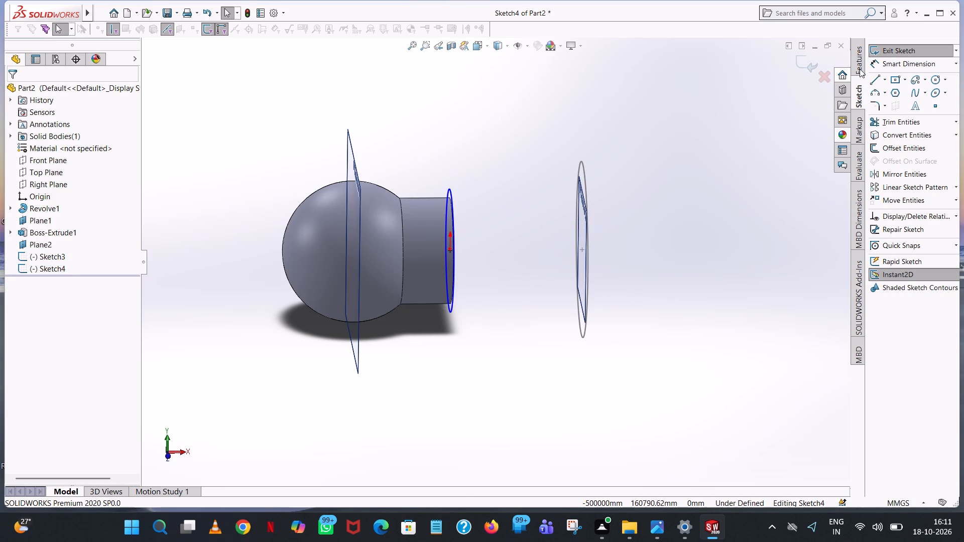
left_click(862, 65)
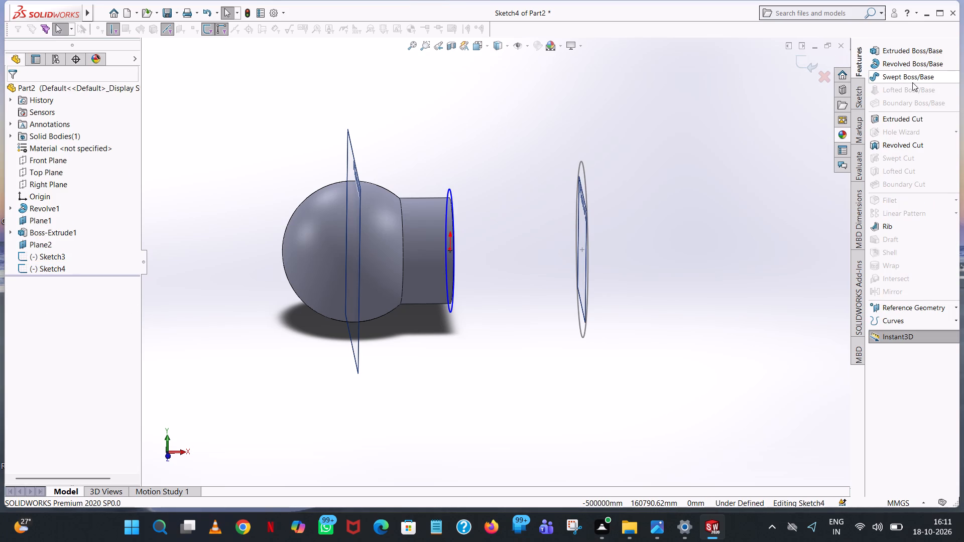
left_click(861, 82)
left_click(887, 49)
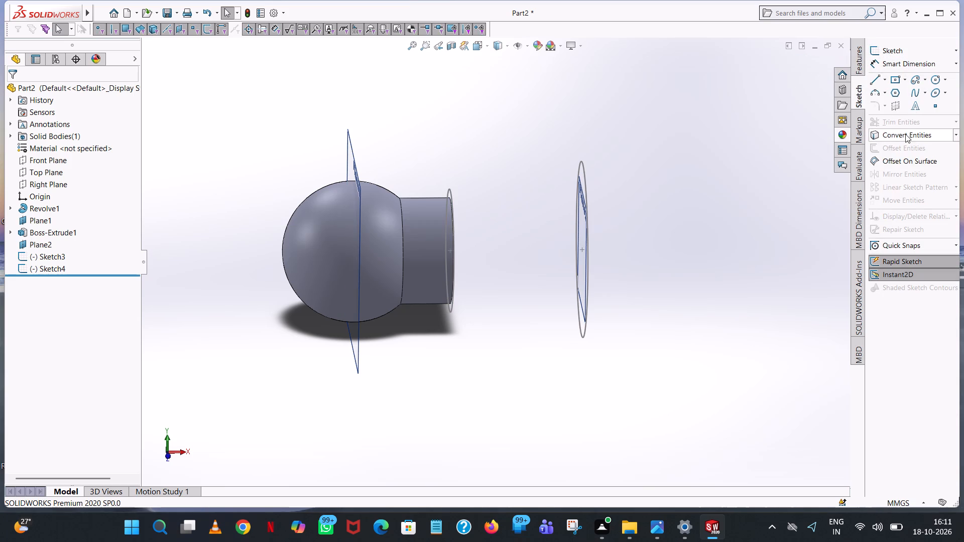
Loft a solid between the 7 mm radius circle on the boss's end face and the 10 mm radius circle on the offset plane.
left_click(856, 66)
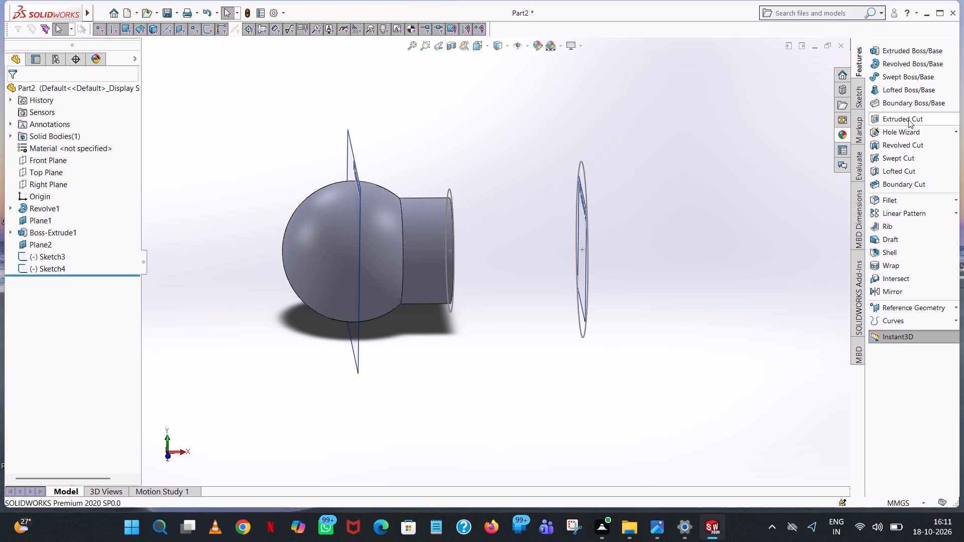
left_click(904, 90)
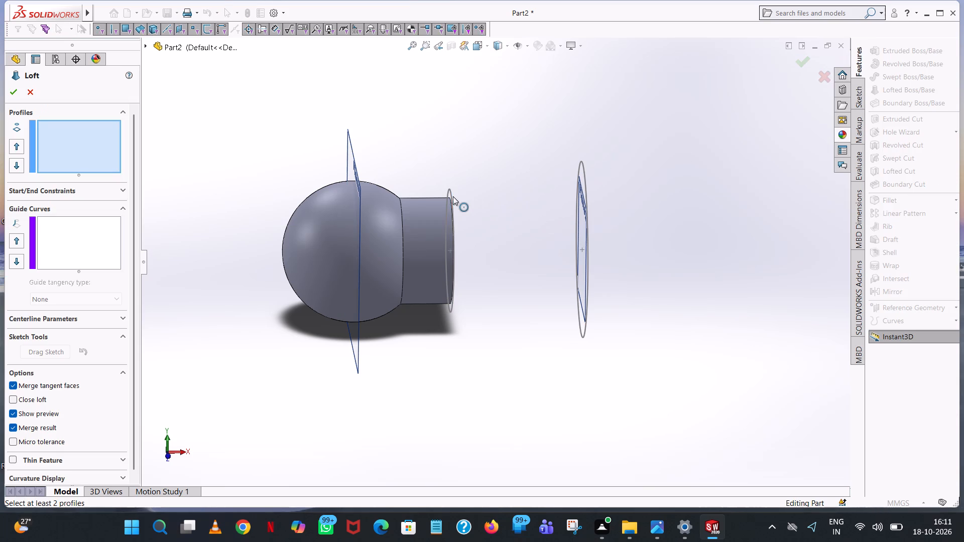
left_click(453, 192)
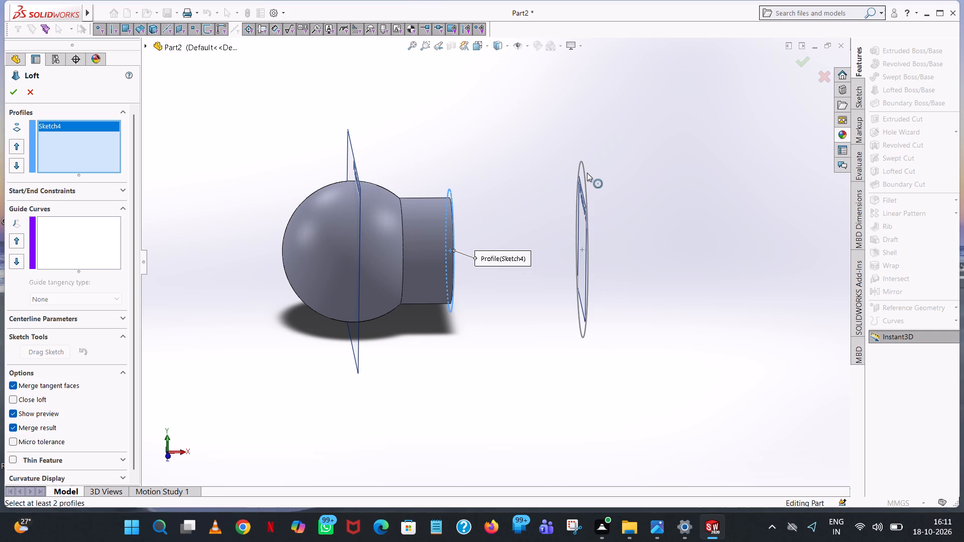
left_click(587, 173)
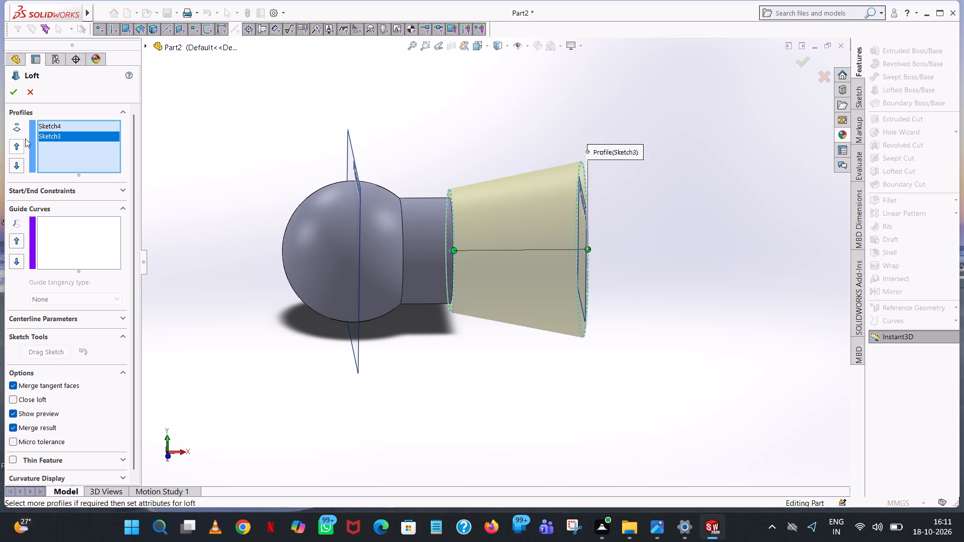
left_click(13, 91)
scroll(548, 202, "up", 2)
left_click(664, 251)
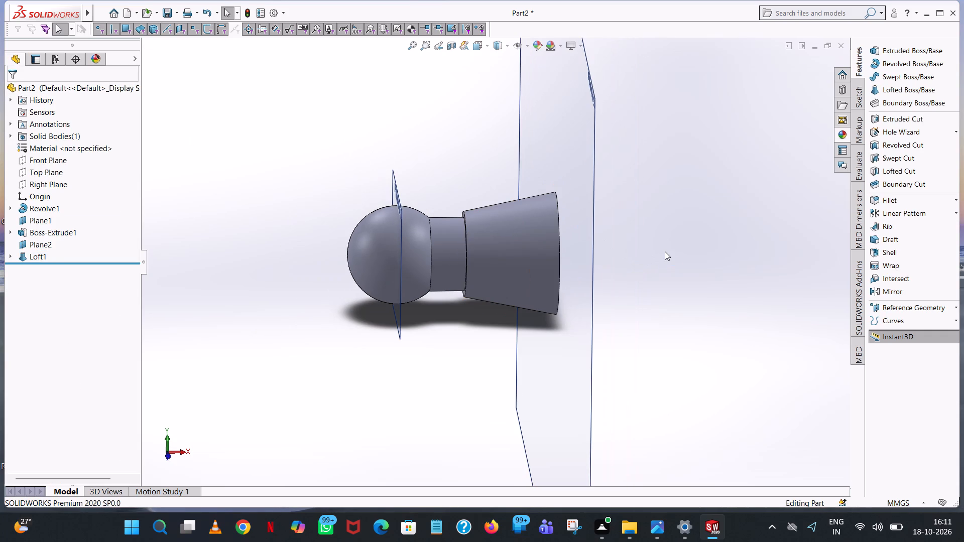
Hide the two reference planes, Plane2 at the wide end of the loft and Plane1 at the sphere.
scroll(665, 251, "up", 5)
middle_click_drag(658, 233, 658, 185)
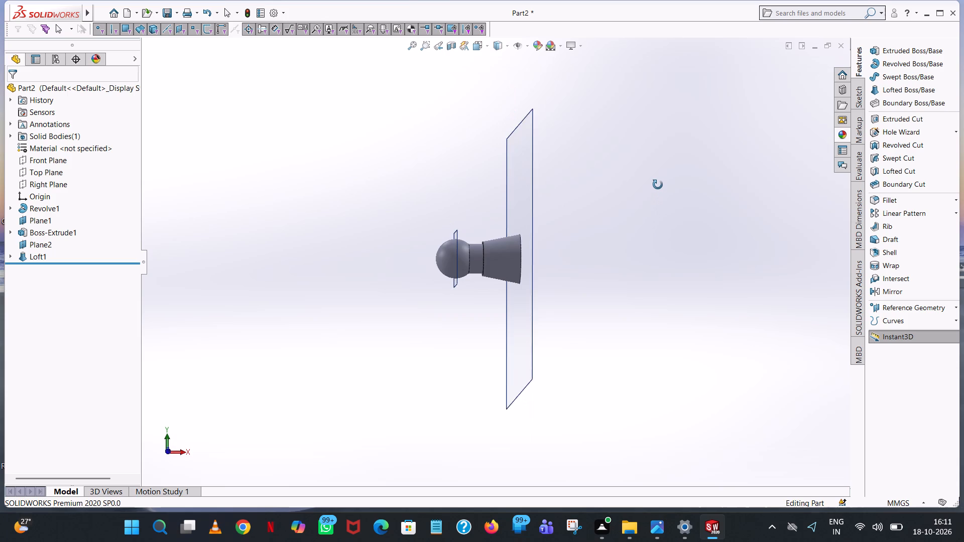
middle_click_drag(658, 185, 665, 194)
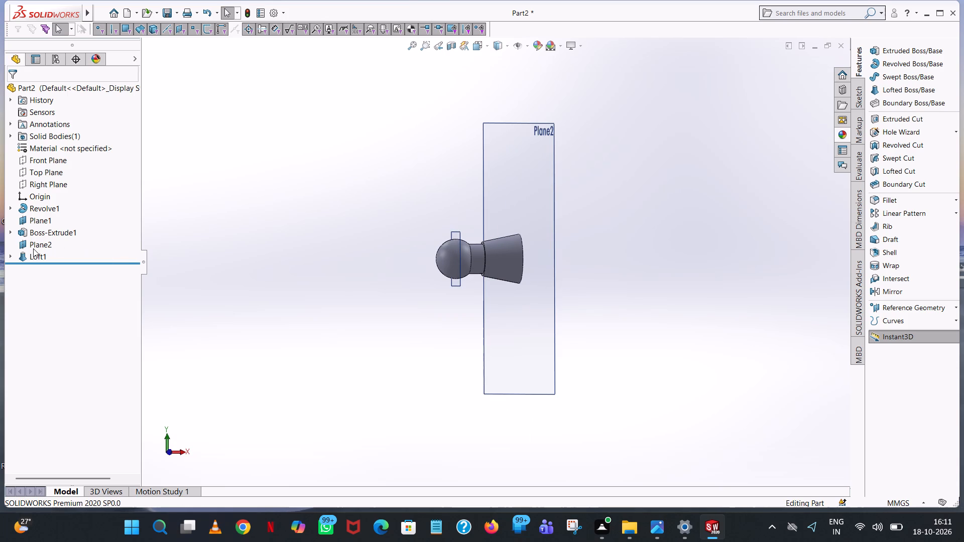
left_click(33, 248)
left_click(53, 232)
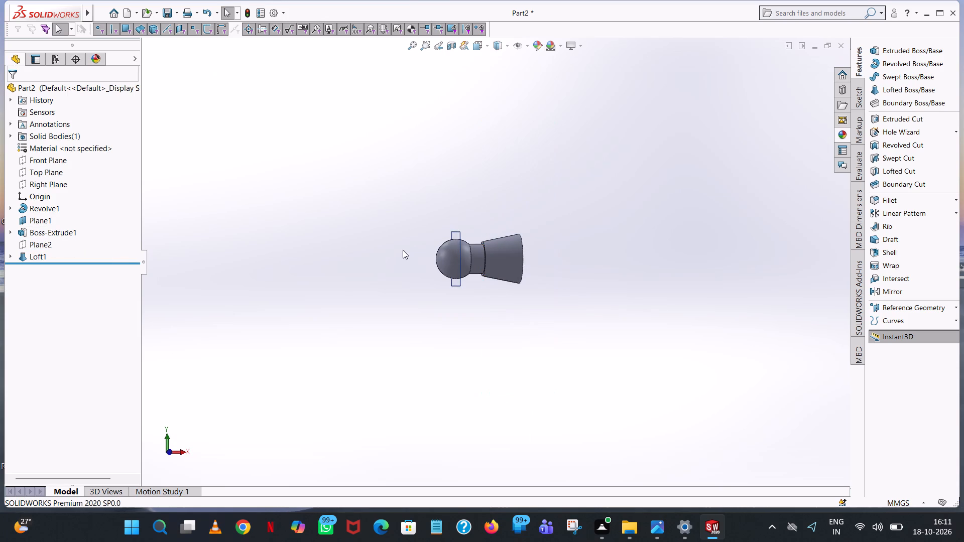
middle_click_drag(463, 247, 459, 248)
scroll(452, 247, "up", 2)
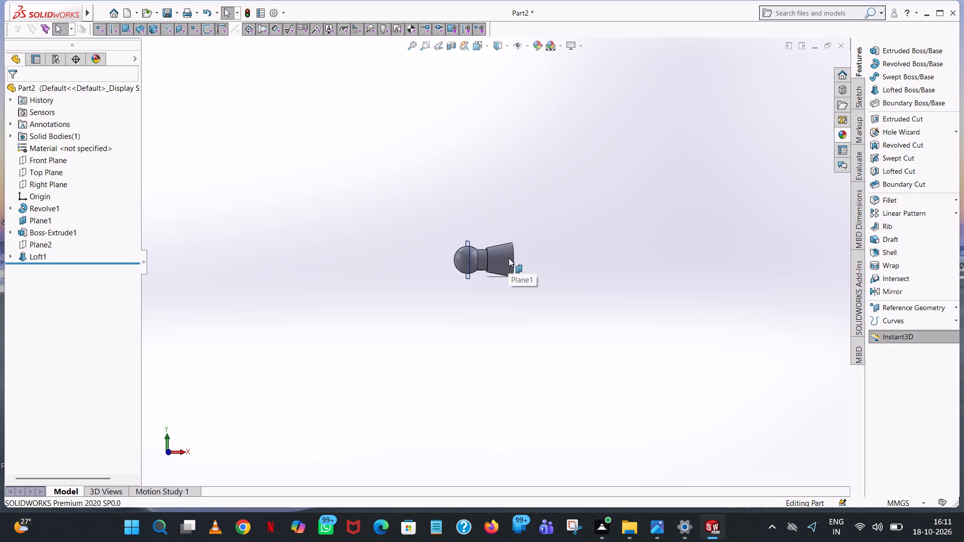
scroll(509, 260, "down", 6)
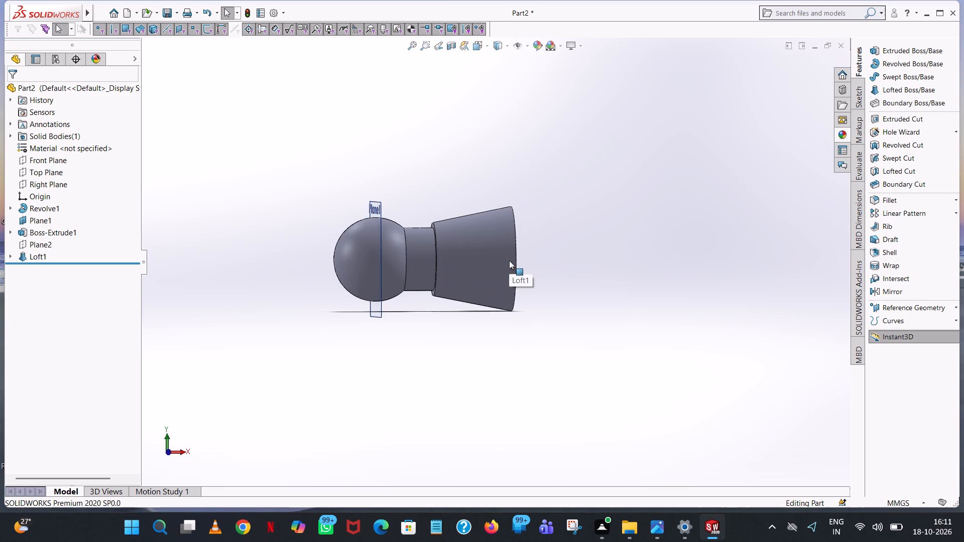
left_click(40, 219)
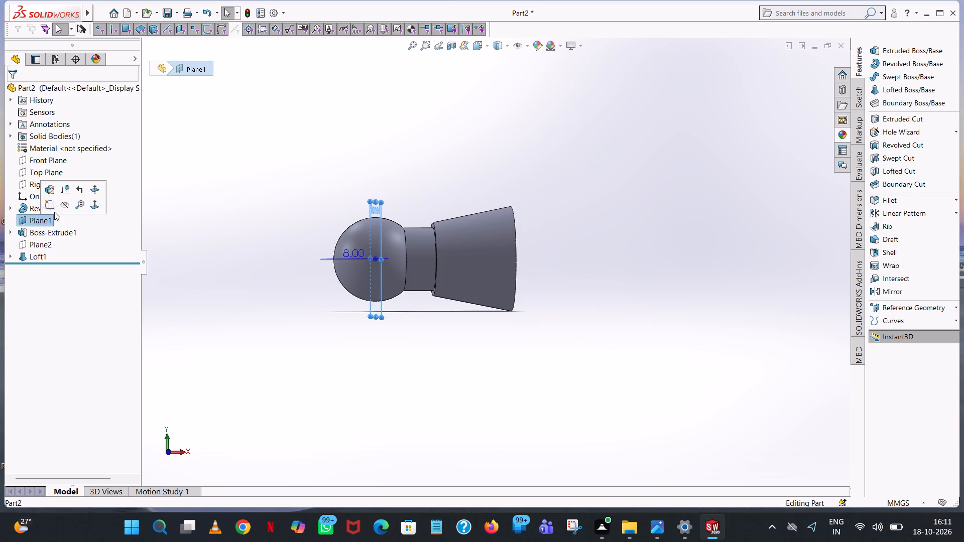
left_click(61, 205)
Start a boss extrusion with a new sketch on the flat, wide end face of the lofted cone.
scroll(679, 276, "up", 3)
middle_click_drag(674, 277, 629, 291)
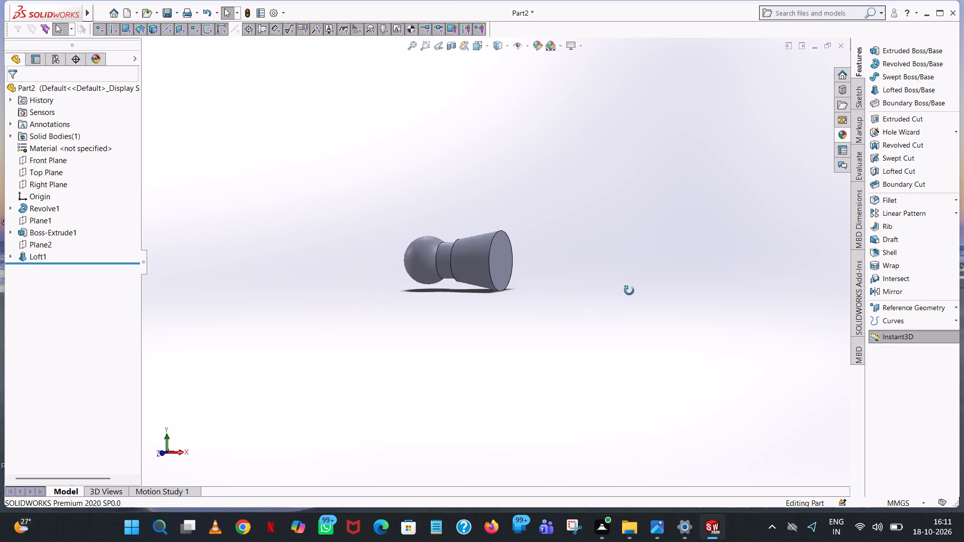
middle_click_drag(629, 291, 597, 300)
left_click(891, 55)
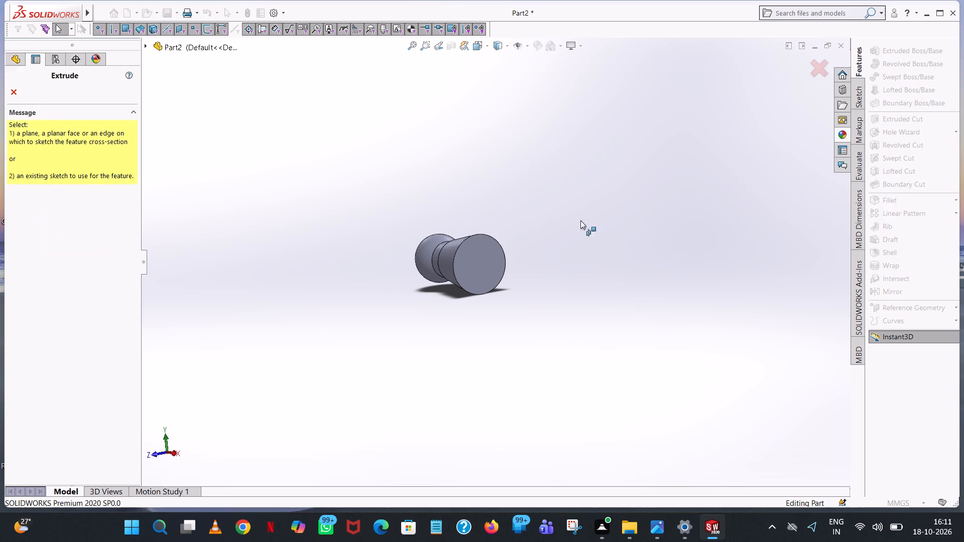
left_click(486, 246)
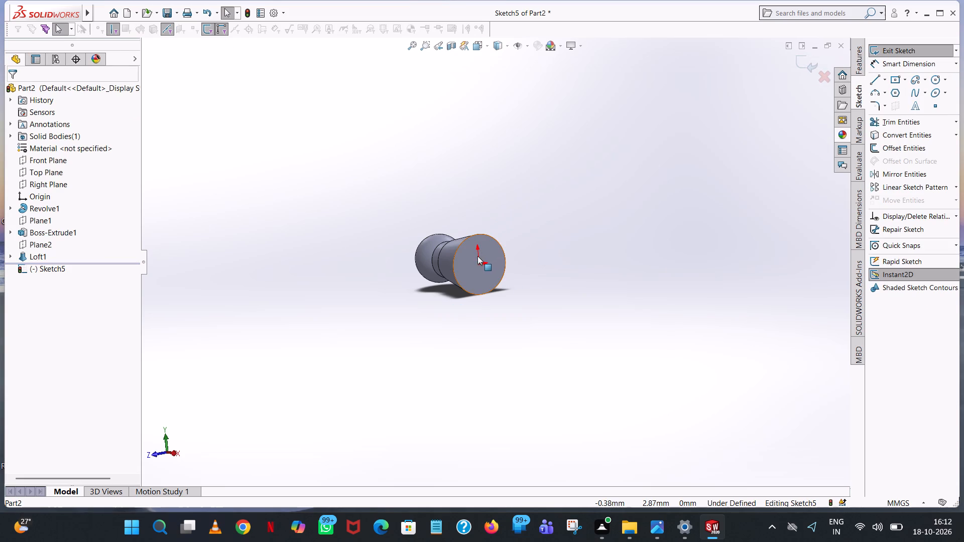
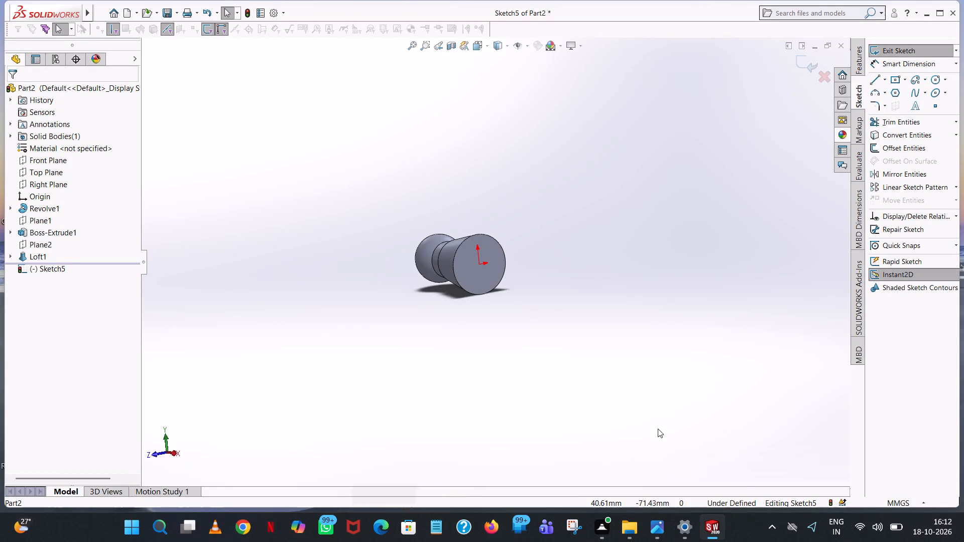
Sketch a circle of radius 22.50/2 mm centred on the origin on the cone's wide end face.
left_click(936, 77)
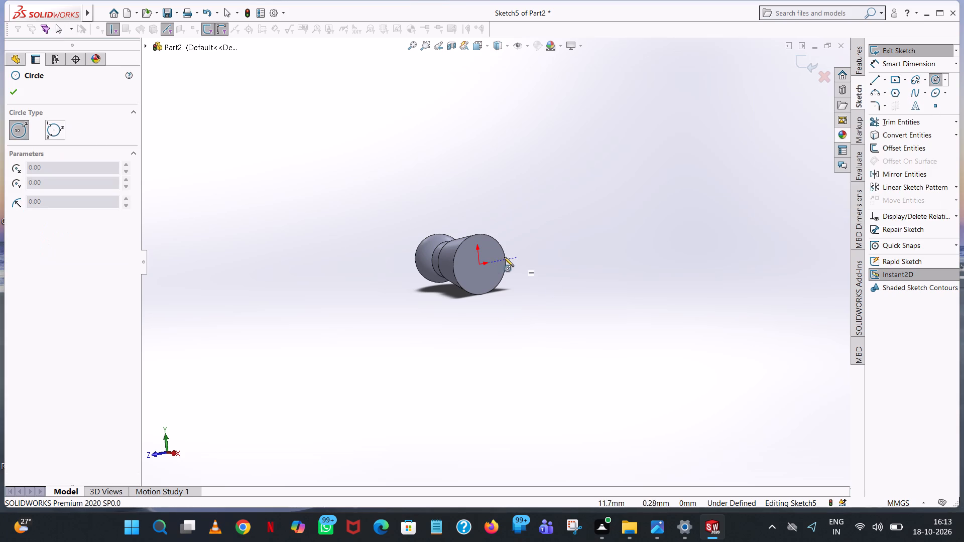
left_click(481, 263)
left_click(474, 223)
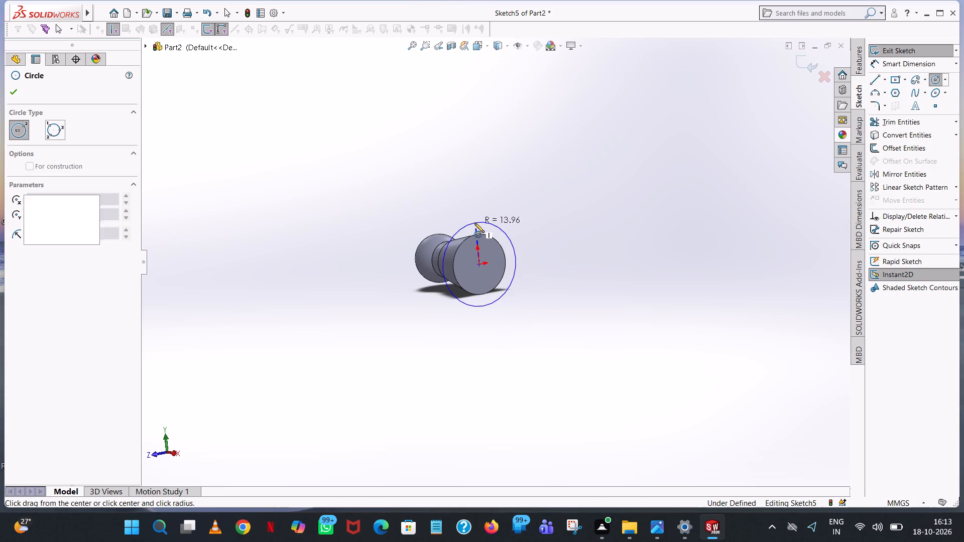
type("22.50/2")
key("Return")
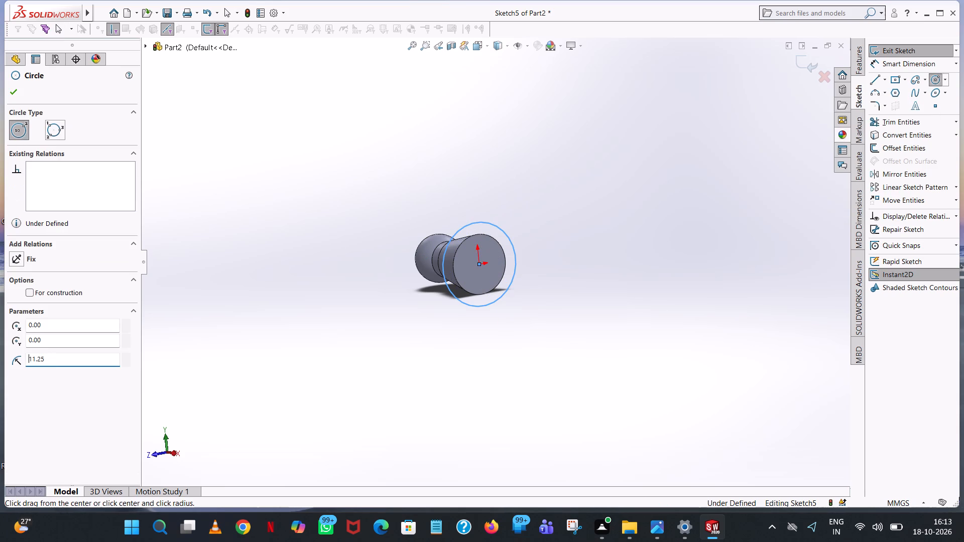
middle_click_drag(541, 221, 671, 205)
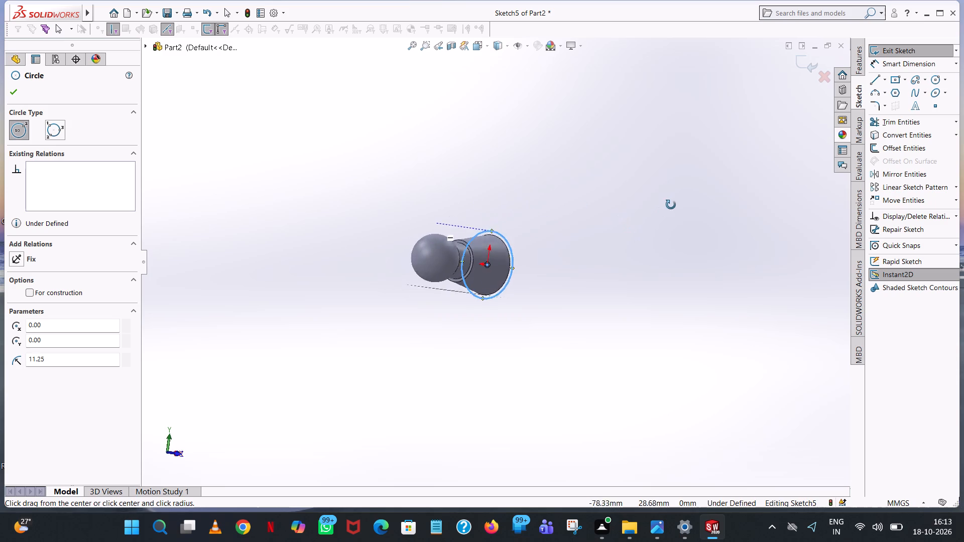
middle_click_drag(671, 205, 639, 229)
left_click(12, 94)
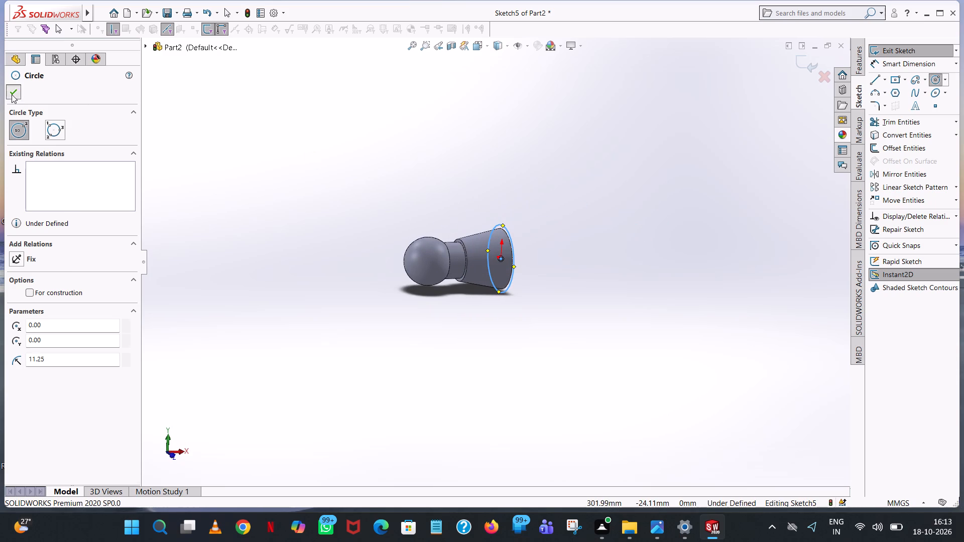
left_click(574, 170)
Add a 22.50 mm diameter dimension to the circle around the cone's wide end.
middle_click_drag(557, 209, 527, 212)
middle_click(535, 228)
scroll(535, 228, "up", 1)
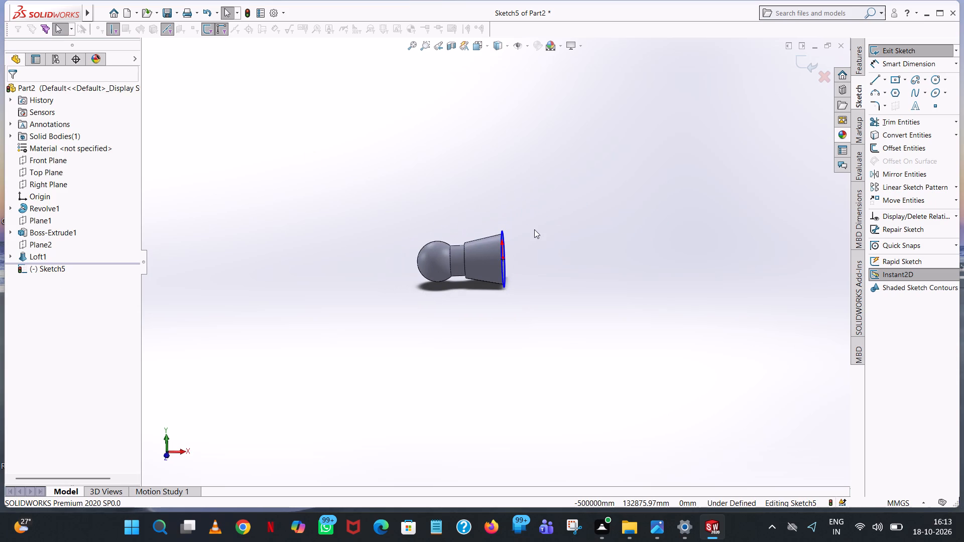
scroll(530, 234, "down", 6)
middle_click_drag(466, 309, 497, 321)
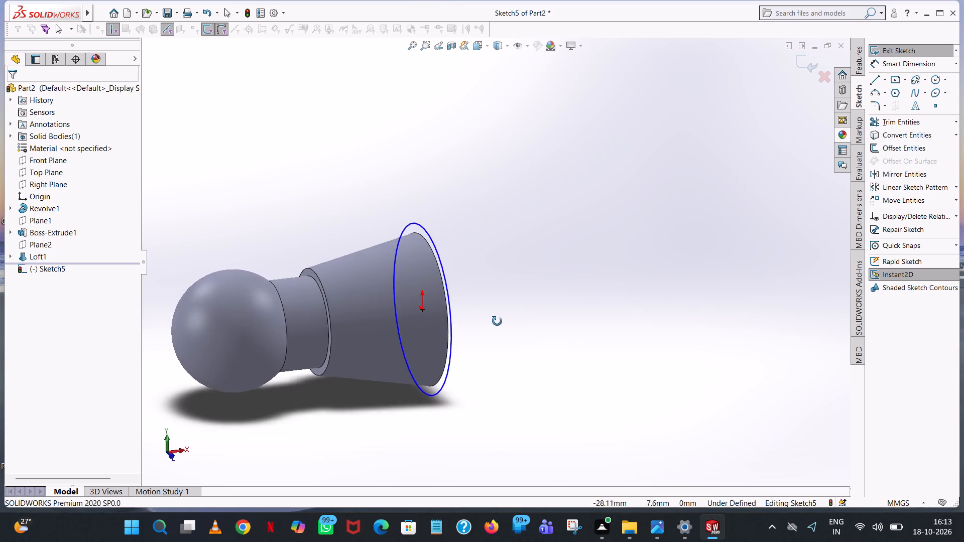
middle_click_drag(497, 321, 460, 292)
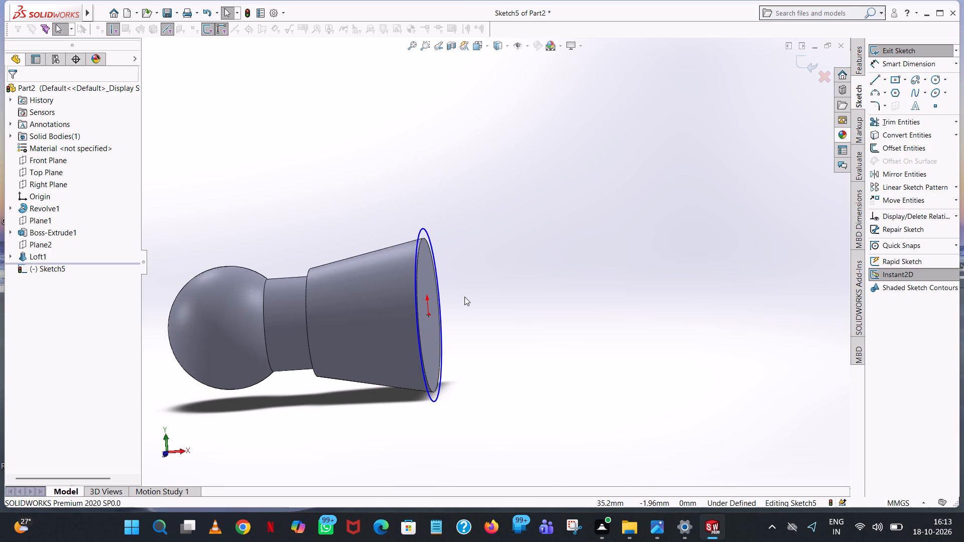
scroll(464, 297, "up", 1)
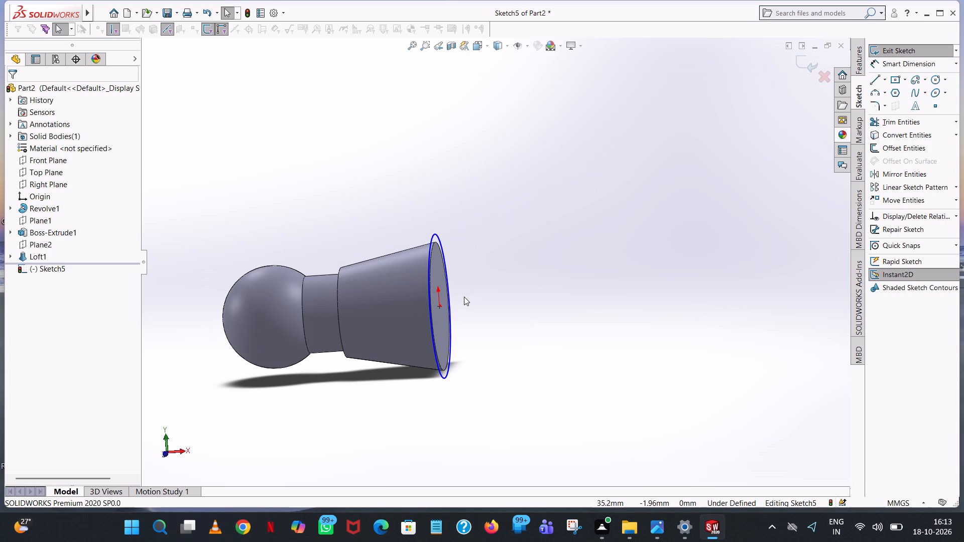
middle_click_drag(461, 297, 383, 317)
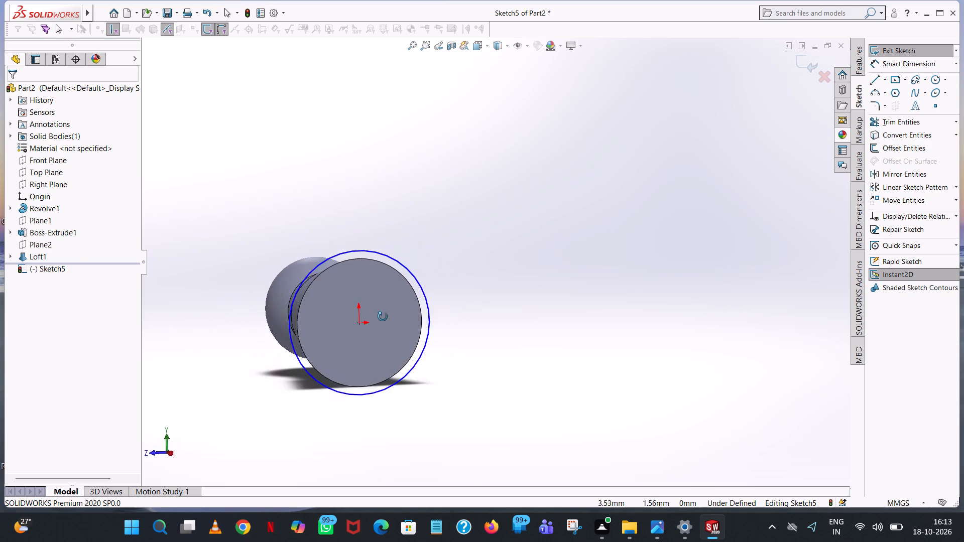
middle_click_drag(383, 317, 390, 332)
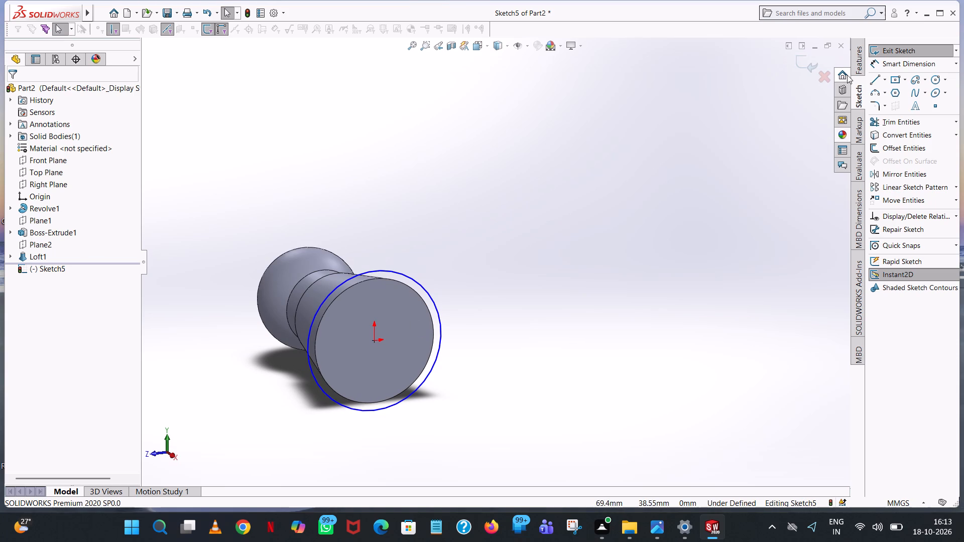
left_click(891, 66)
left_click(367, 271)
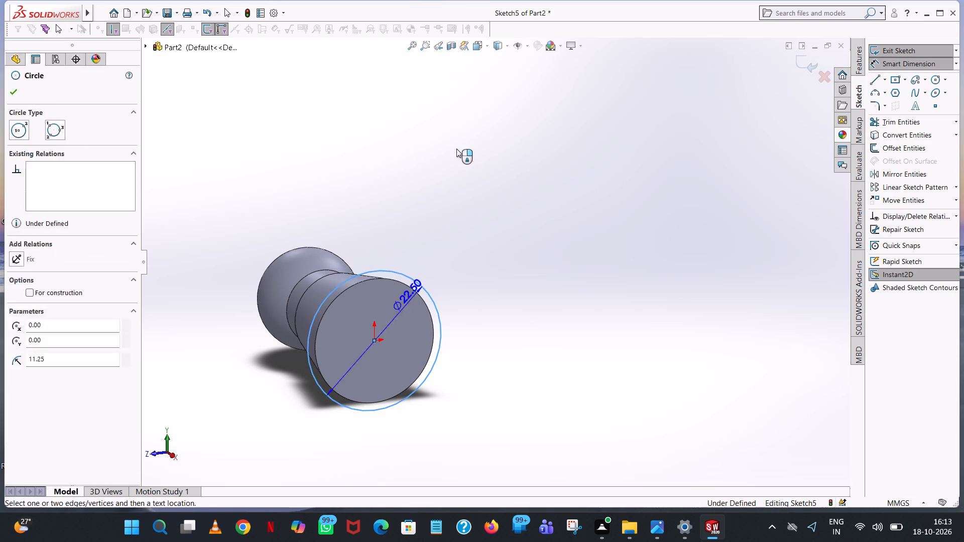
left_click(456, 149)
left_click(414, 130)
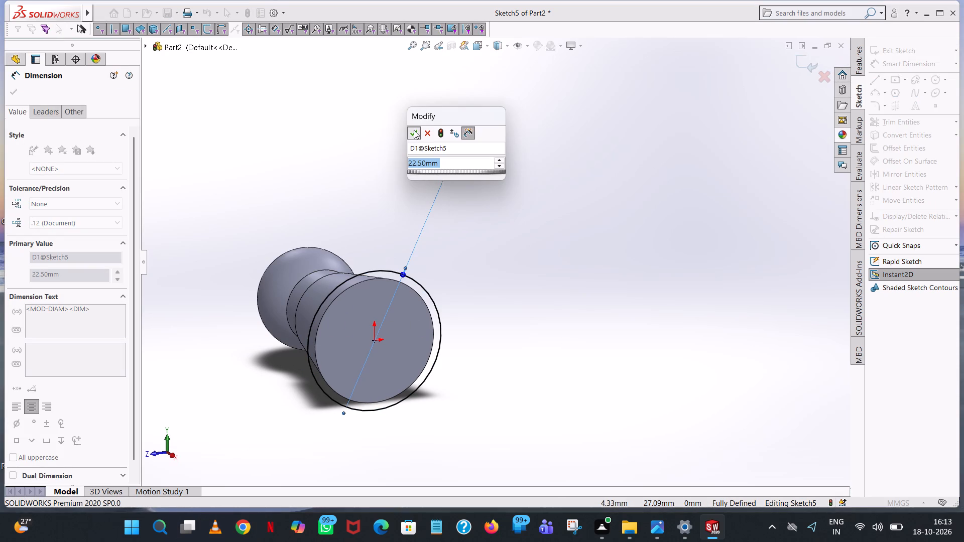
Extrude the 22.50 mm circle as a merged blind boss, 1.25 mm in each of the two directions.
left_click(857, 50)
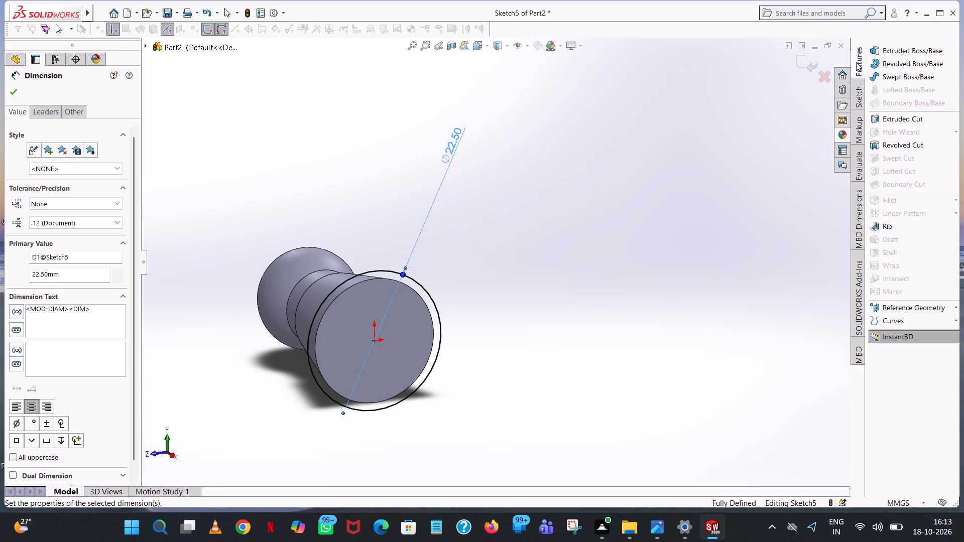
left_click(888, 51)
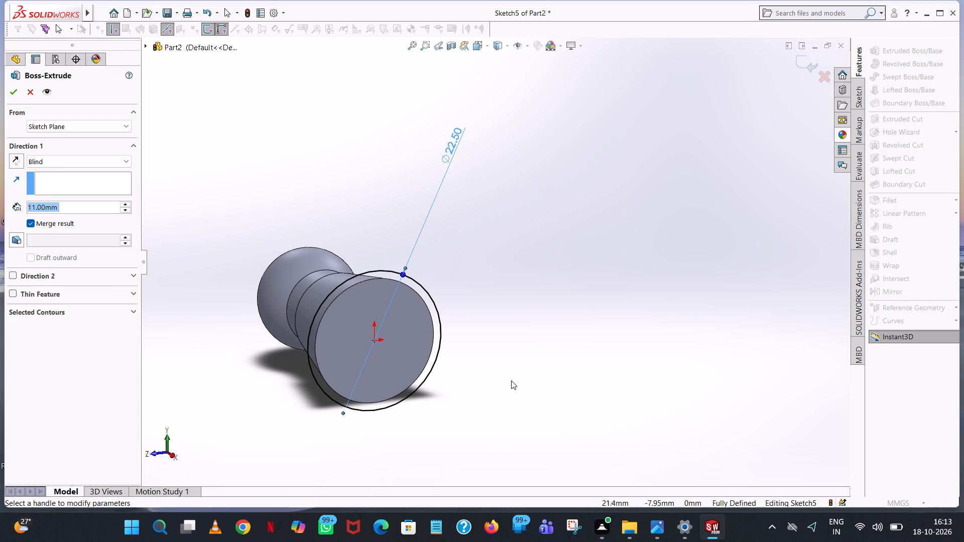
middle_click_drag(516, 383, 605, 335)
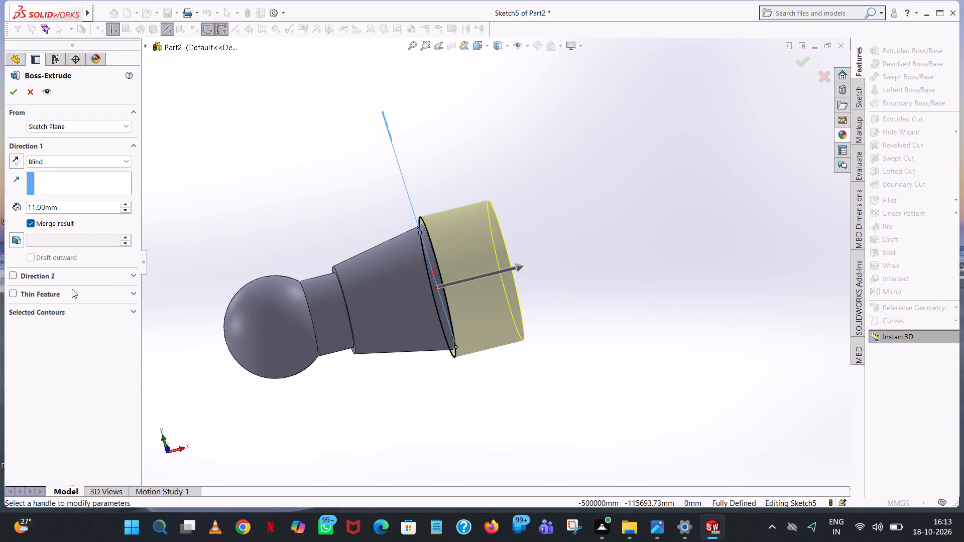
double_click(86, 208)
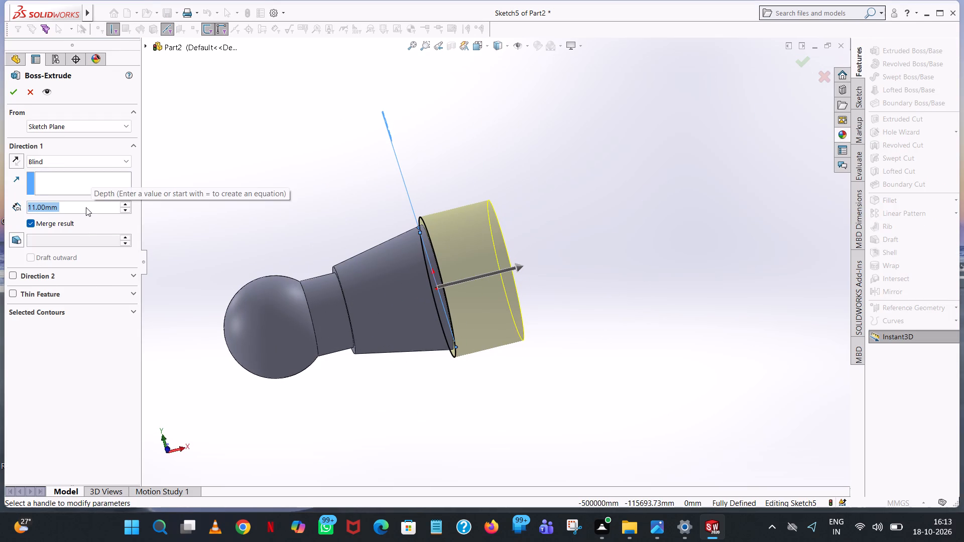
type("2.5/2")
key("Return")
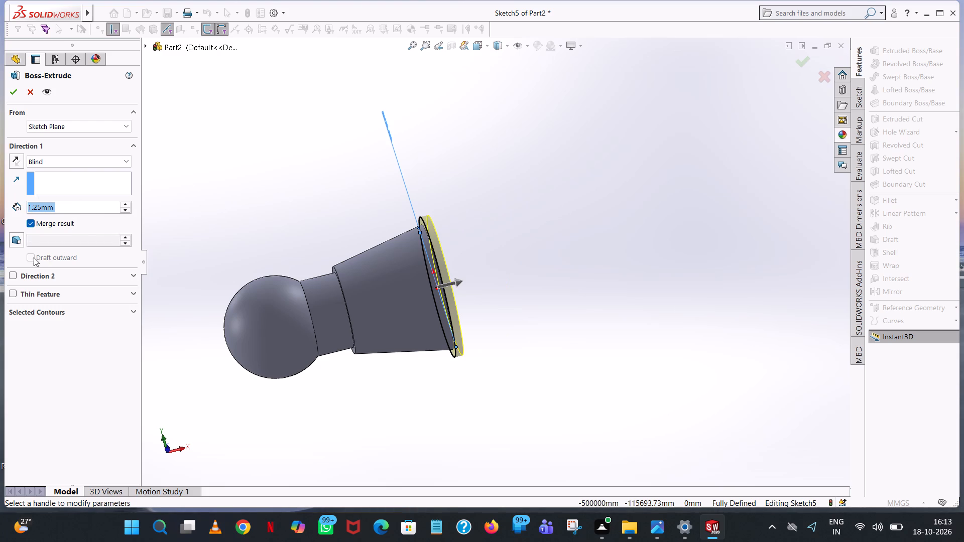
left_click(12, 278)
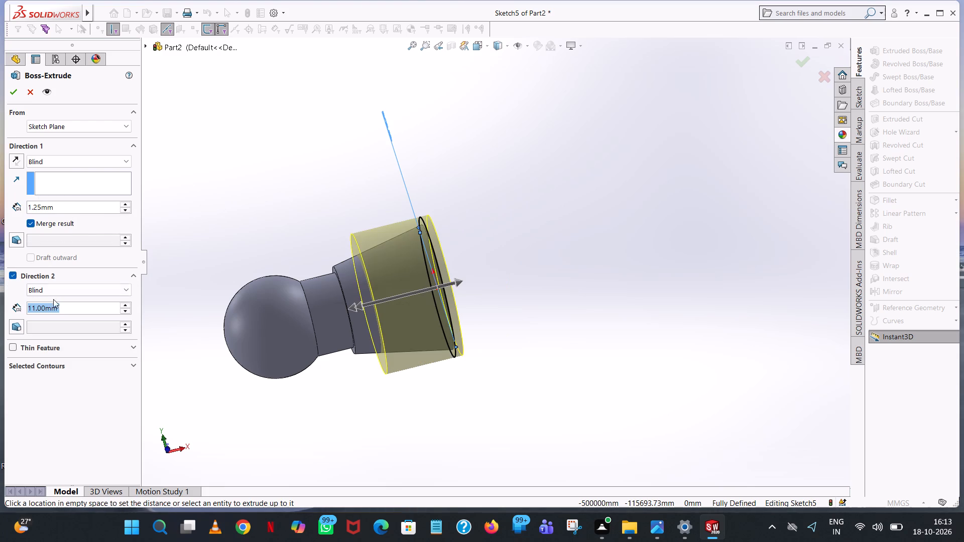
type("1.25")
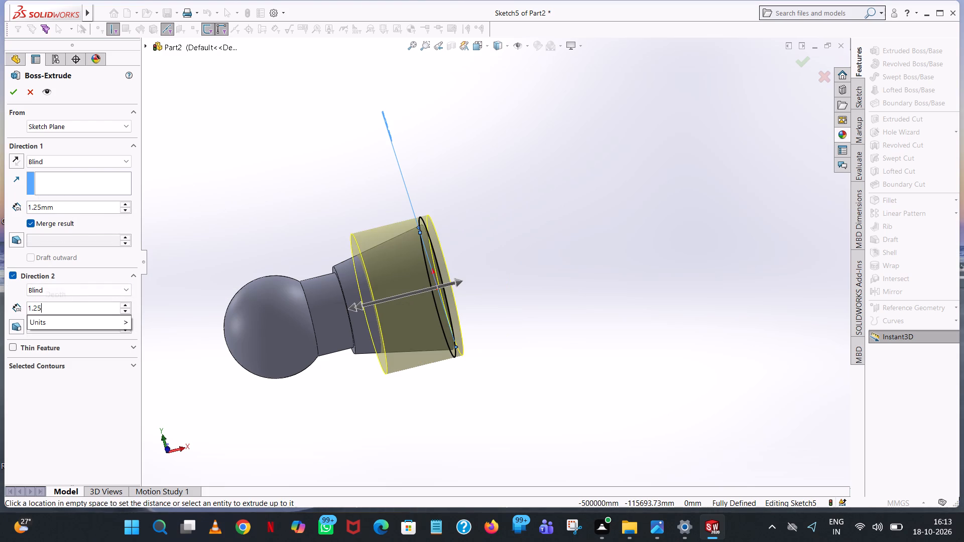
left_click(286, 114)
middle_click_drag(344, 144, 347, 202)
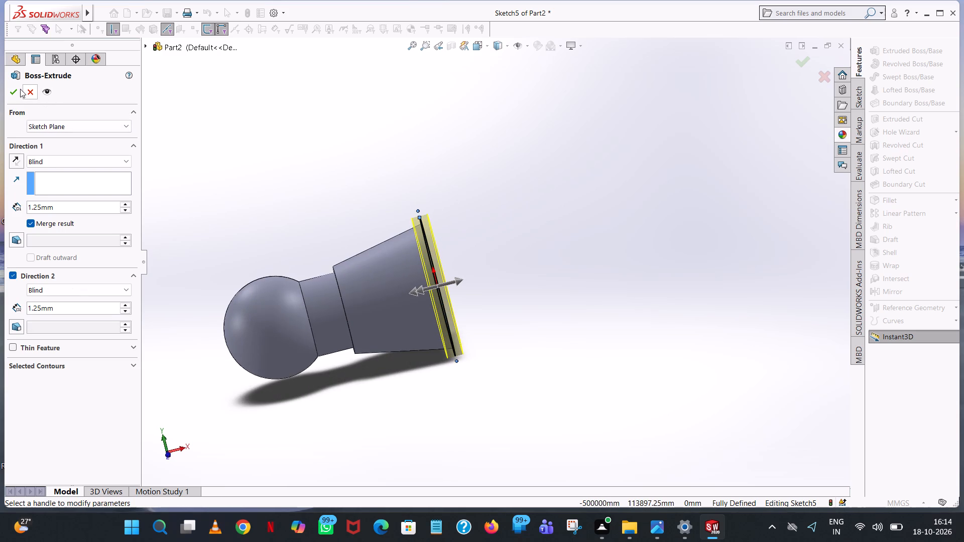
left_click(15, 89)
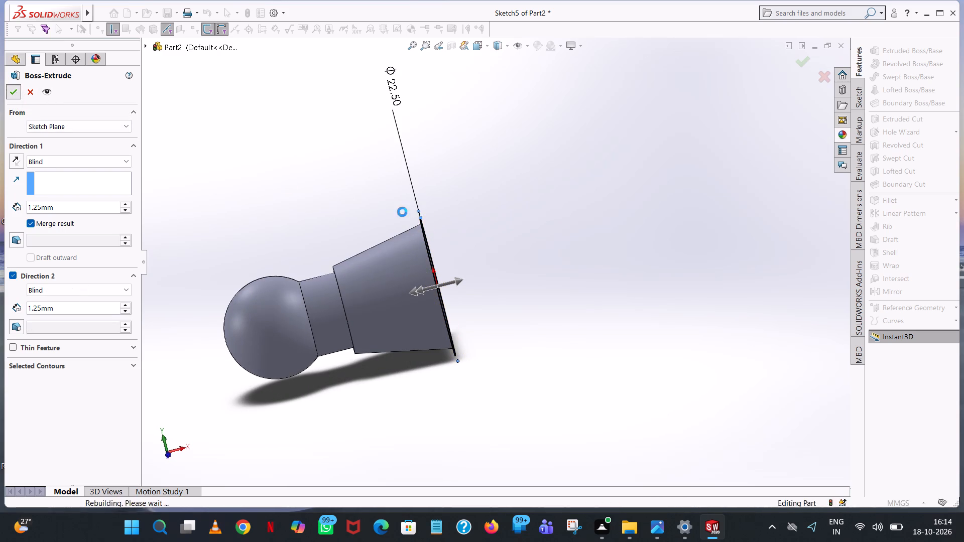
middle_click(468, 228)
left_click(468, 229)
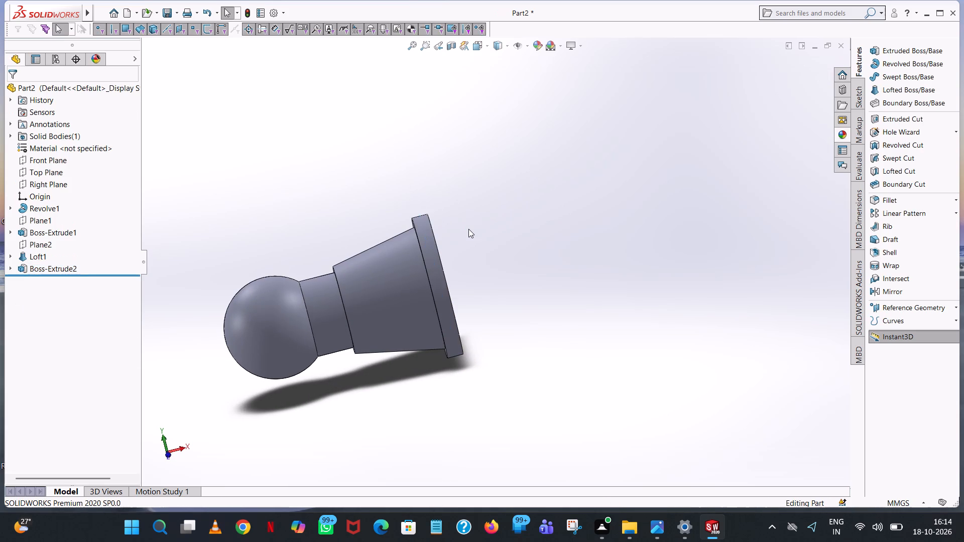
Start a boss extrusion on the outer flat face of the rim disc and sketch a 10 mm radius circle centred on the origin.
middle_click_drag(468, 229, 422, 246)
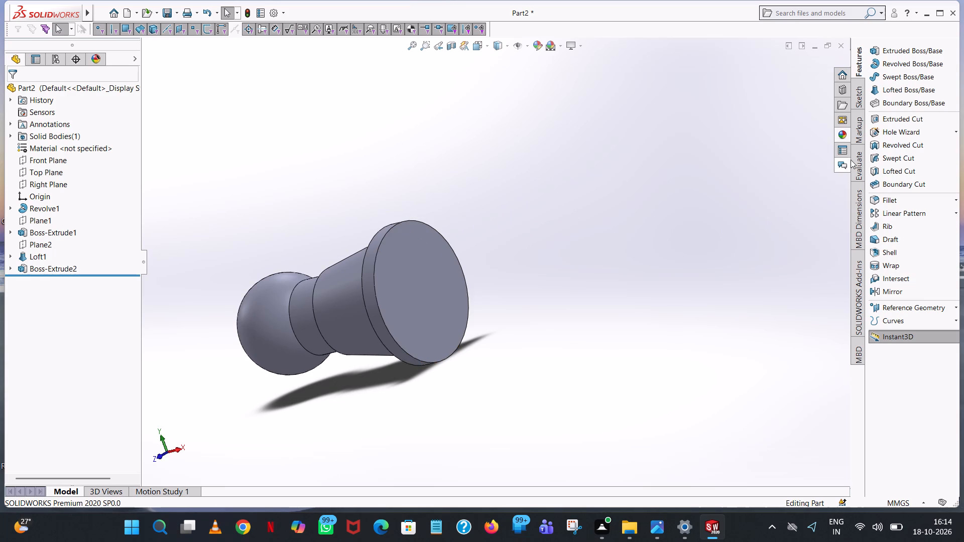
left_click(885, 52)
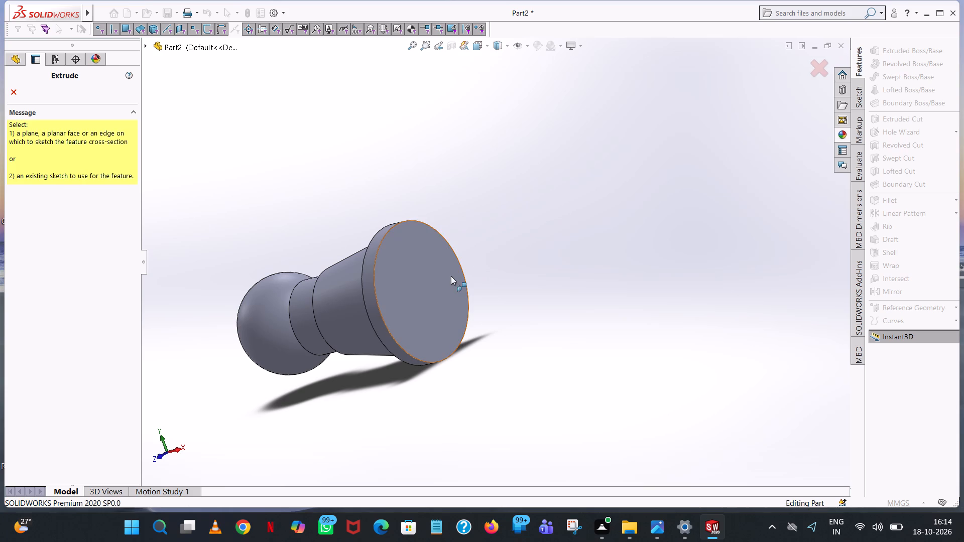
left_click(447, 276)
key("space")
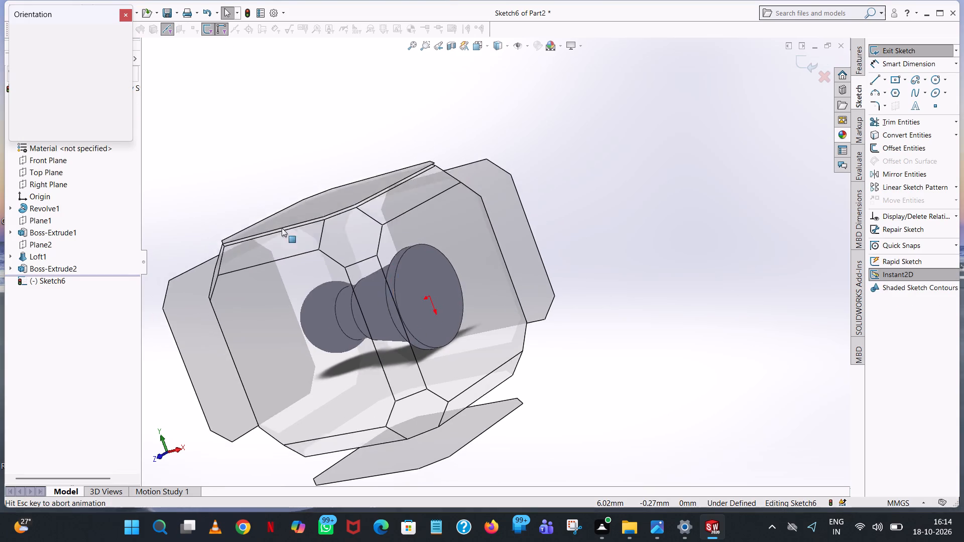
left_click(127, 82)
left_click(127, 74)
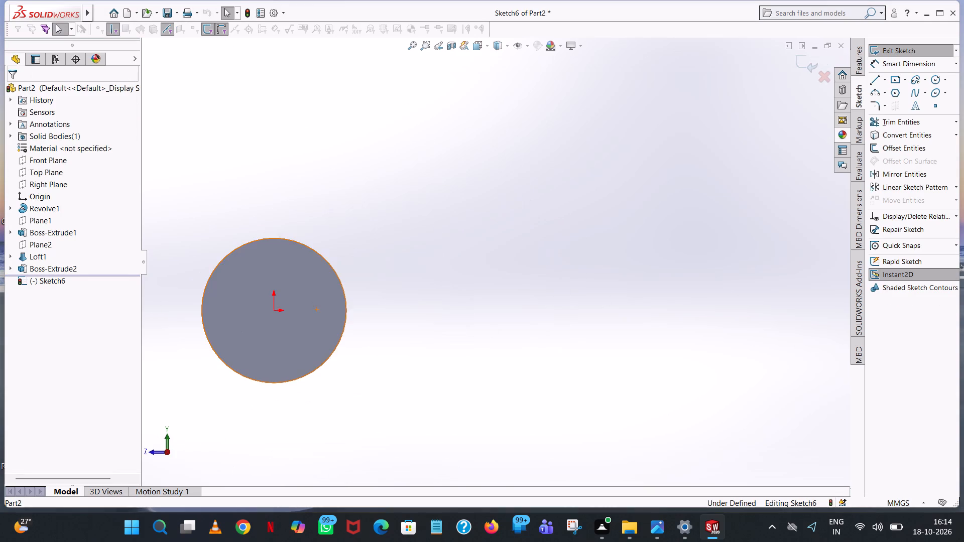
left_click(937, 77)
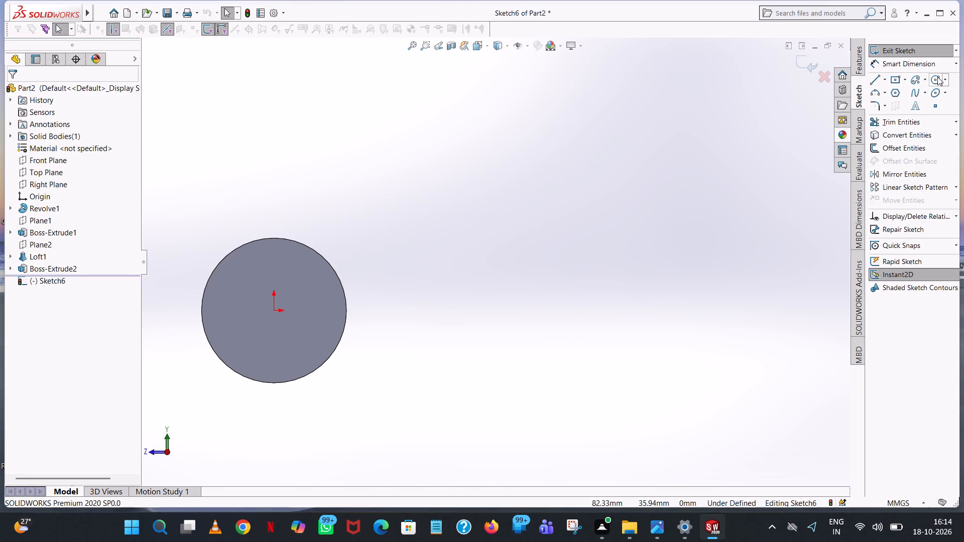
left_click(275, 310)
left_click(281, 255)
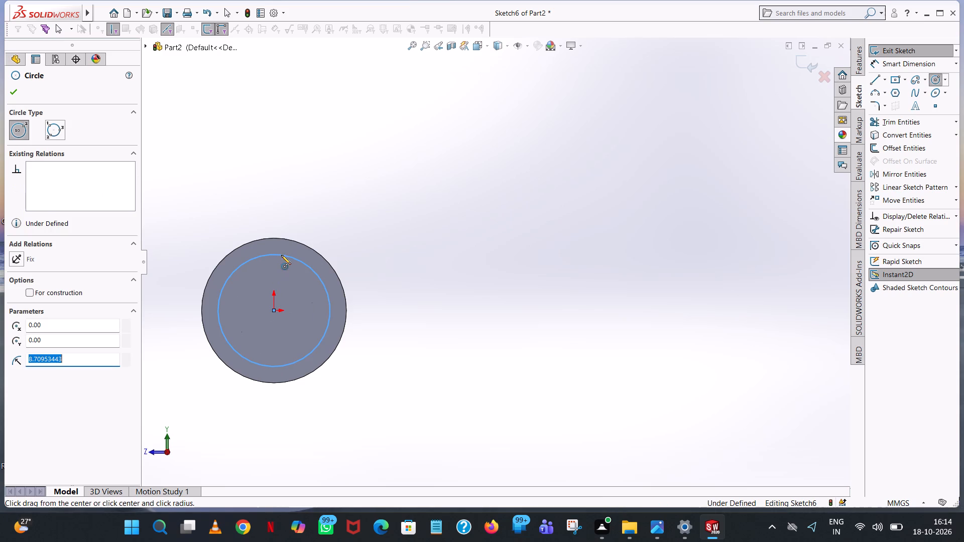
type("10")
key("Return")
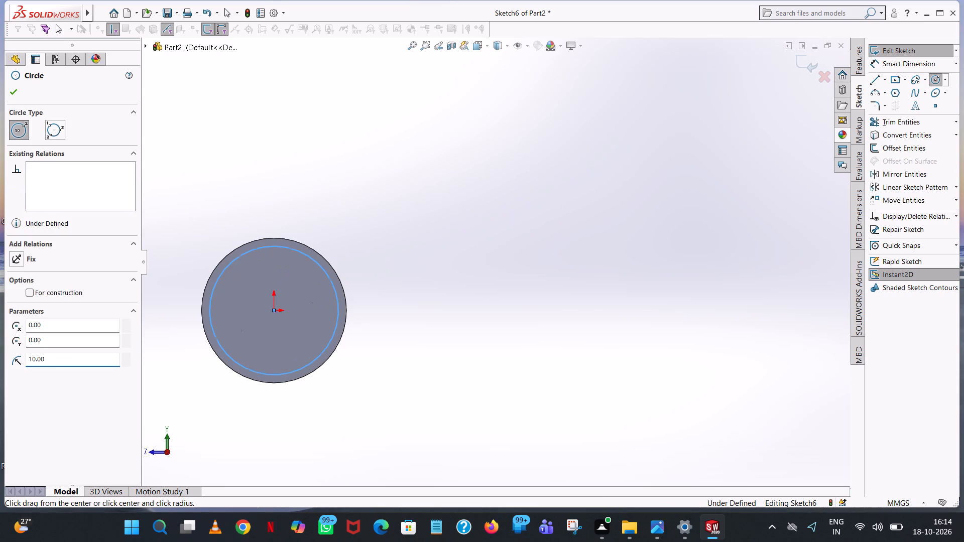
right_click(338, 169)
left_click(359, 179)
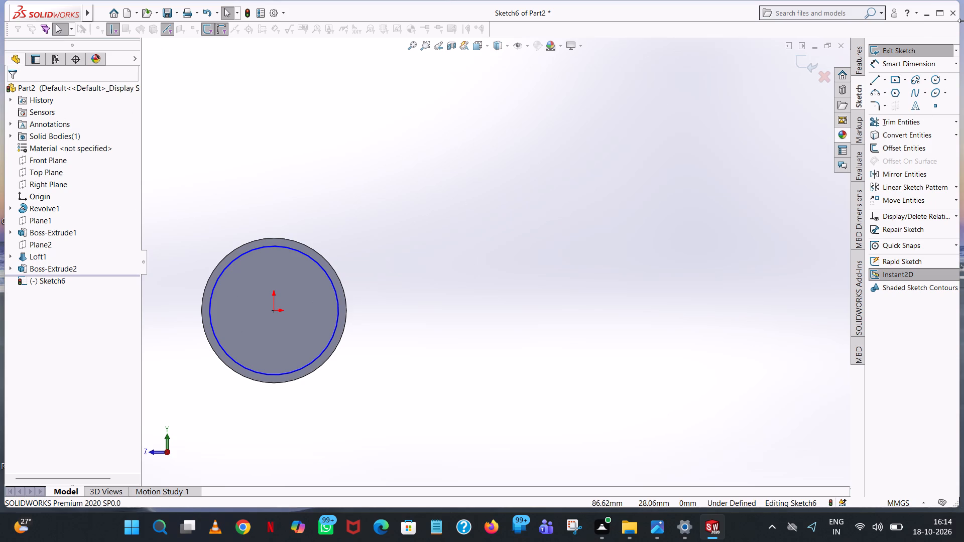
Add a 20 mm diameter dimension to the circle on the rim disc's outer face.
left_click(891, 65)
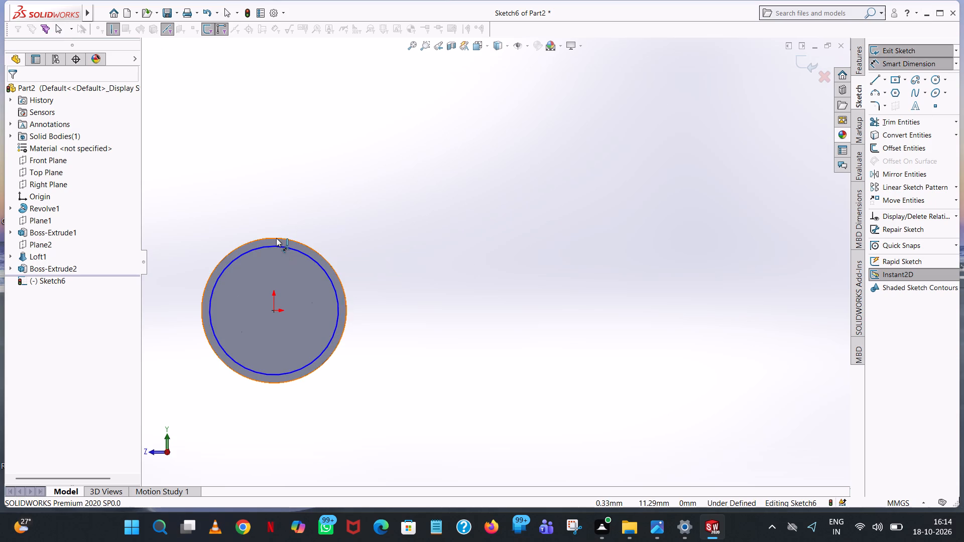
left_click(272, 247)
left_click(350, 123)
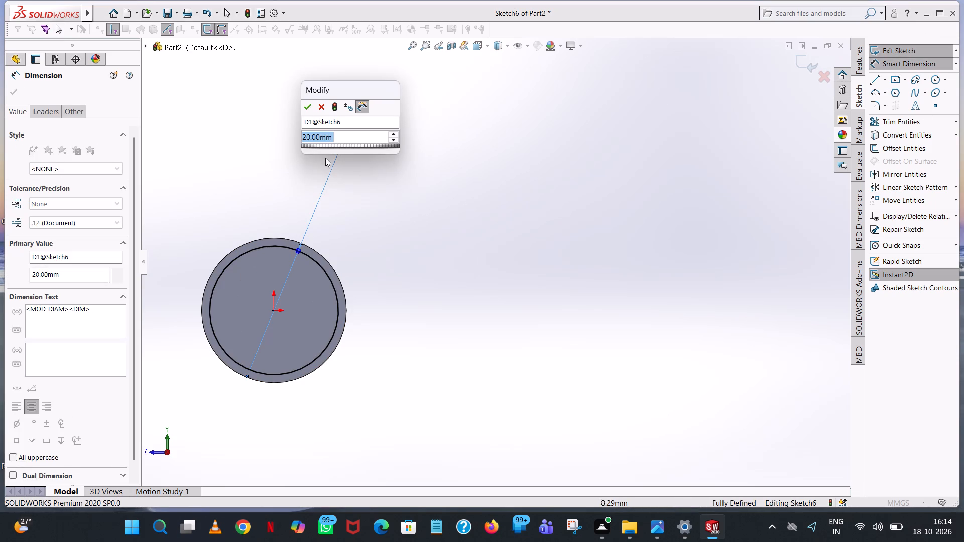
left_click(312, 109)
left_click(521, 164)
middle_click_drag(373, 262, 373, 264)
scroll(373, 262, "up", 1)
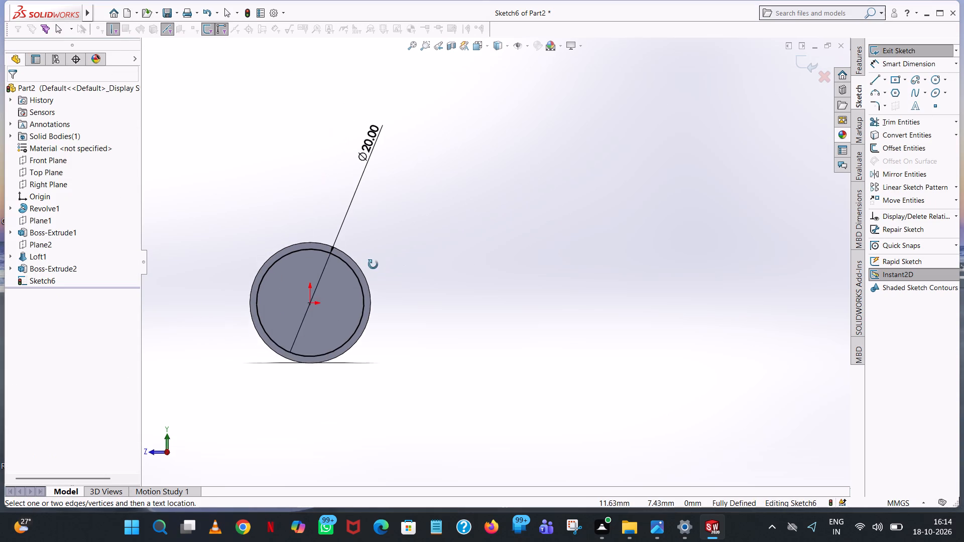
Extrude the 20 mm circle on the rim disc as a merged blind boss, 10 mm deep.
middle_click_drag(373, 264, 475, 251)
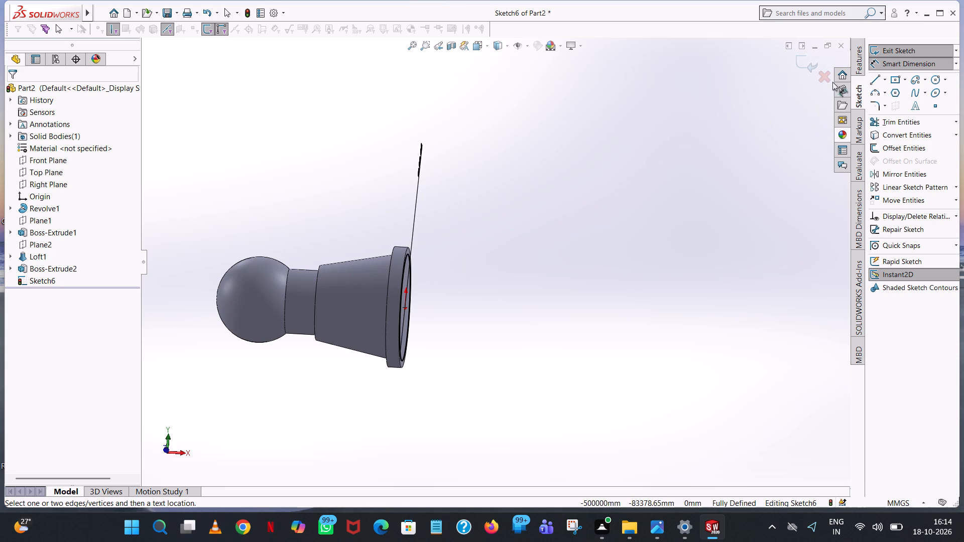
left_click(864, 60)
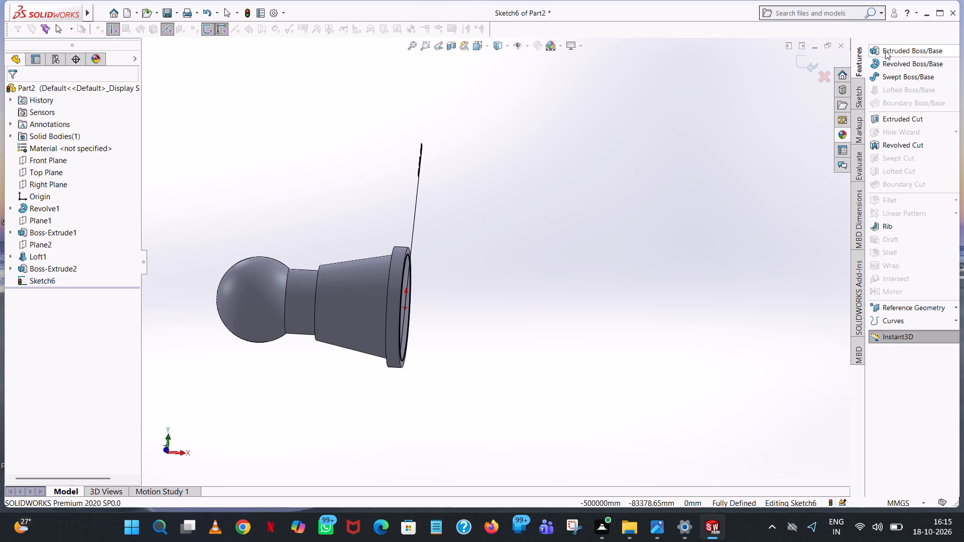
left_click(886, 50)
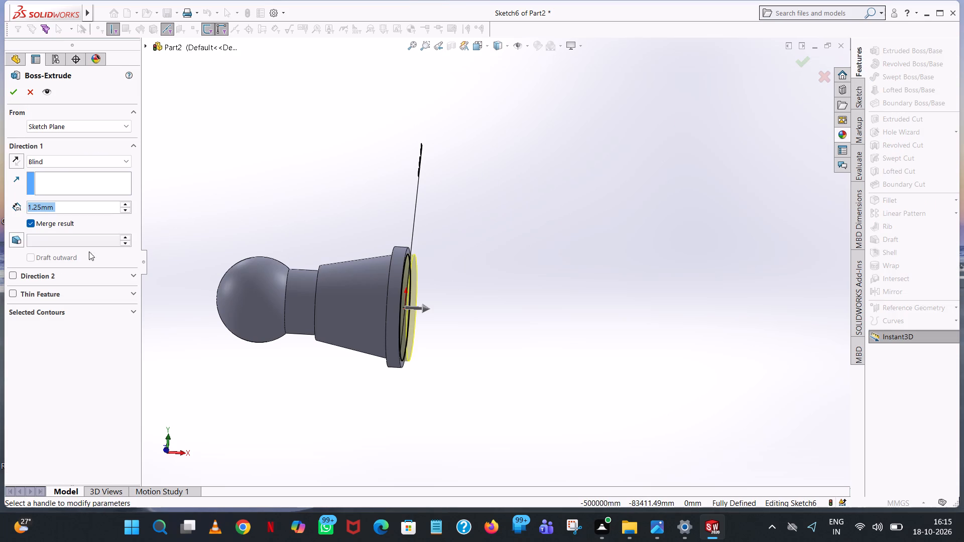
type("10")
key("Return")
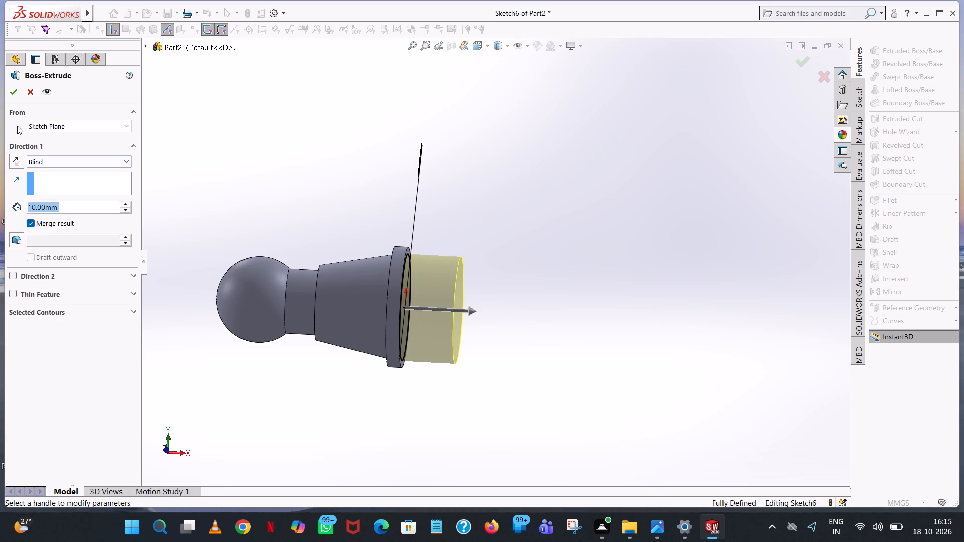
left_click(13, 91)
left_click(580, 237)
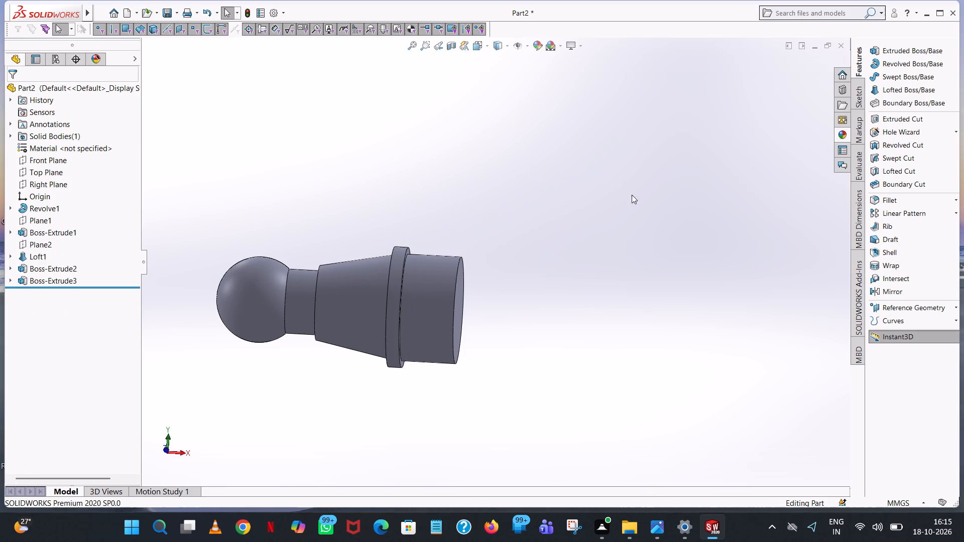
Start a boss extrusion on the new cylinder's end face and sketch an 11.25 mm radius circle centred on the origin, matching the rim disc's edge.
left_click(871, 52)
middle_click_drag(578, 266, 573, 263)
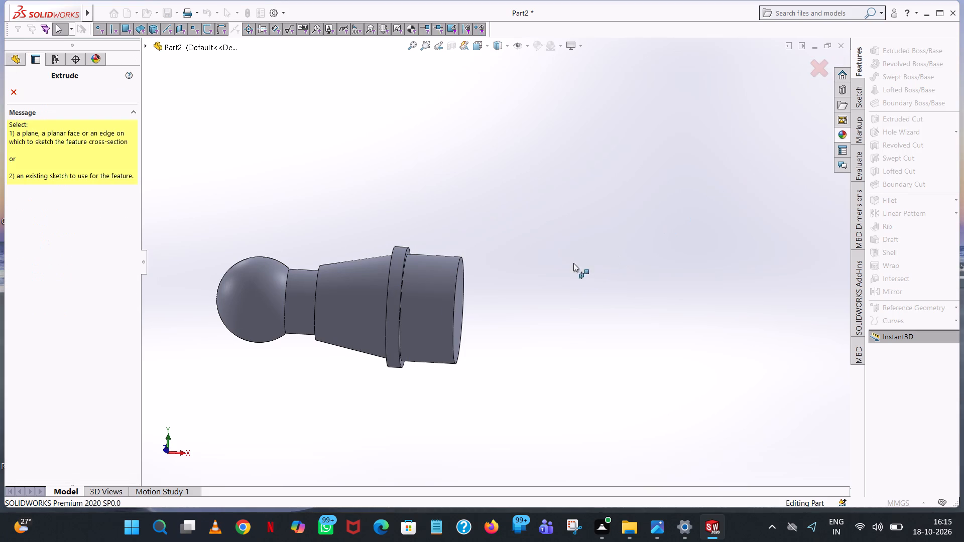
middle_click_drag(573, 263, 533, 236)
left_click(447, 324)
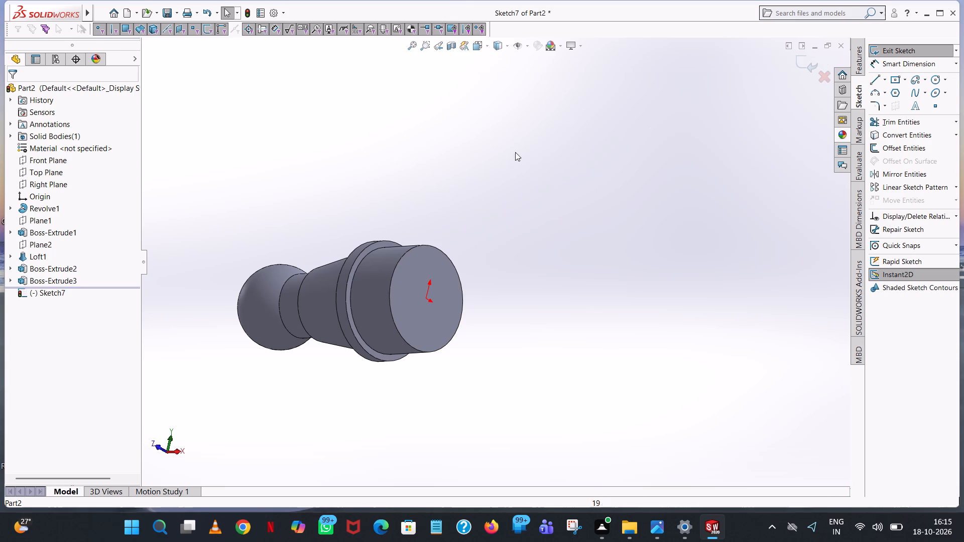
left_click(486, 45)
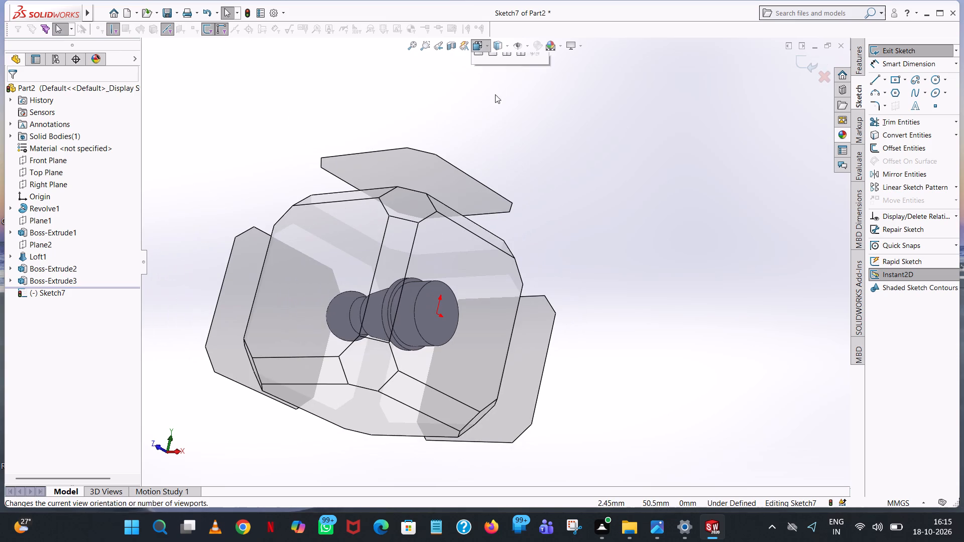
left_click(538, 105)
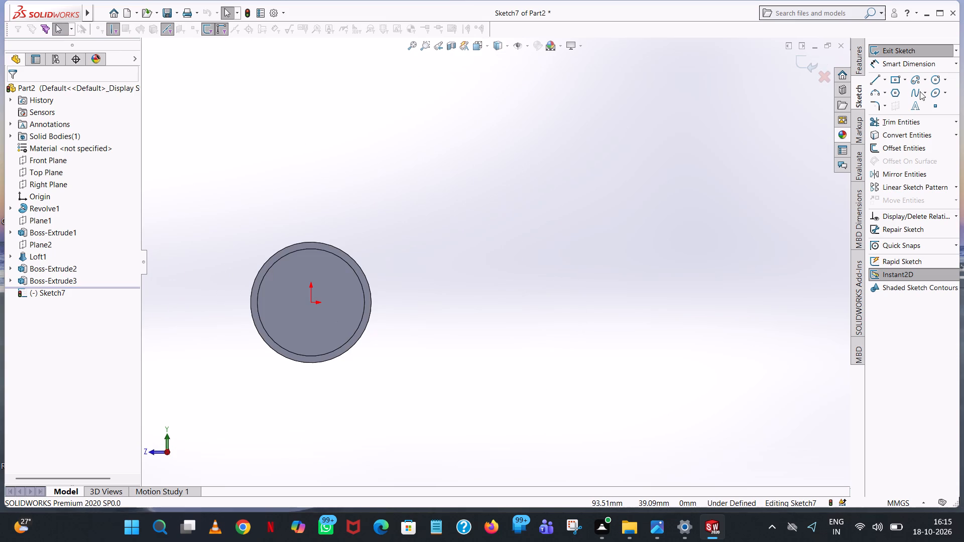
left_click(932, 83)
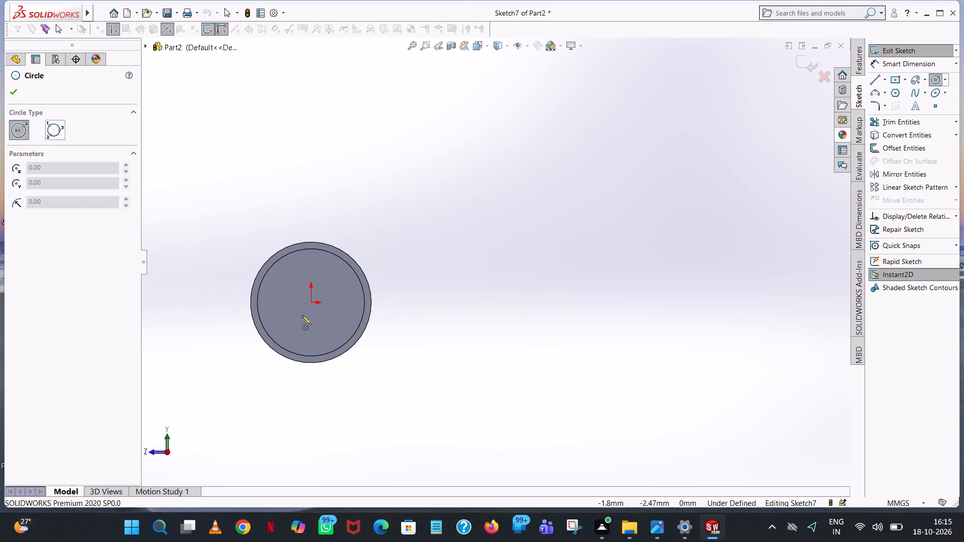
left_click(311, 304)
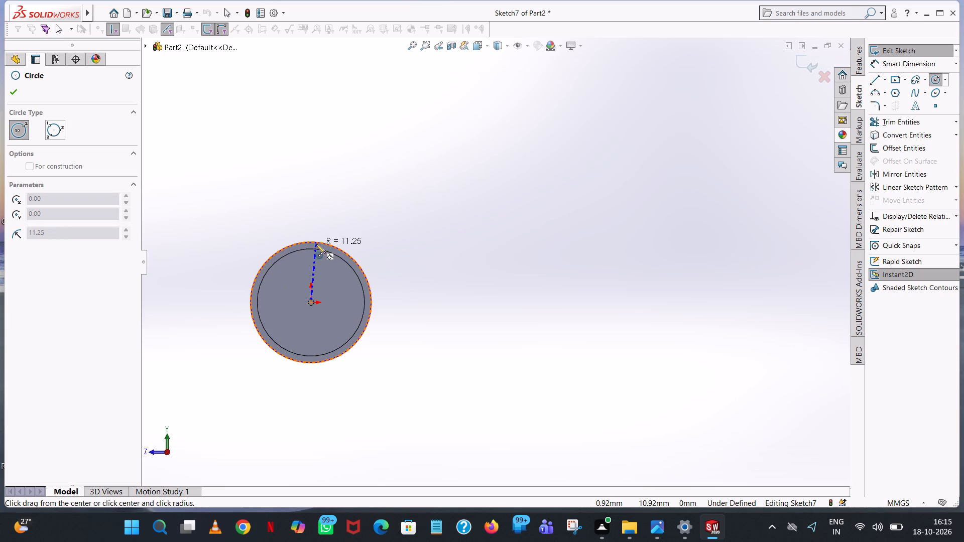
left_click(316, 244)
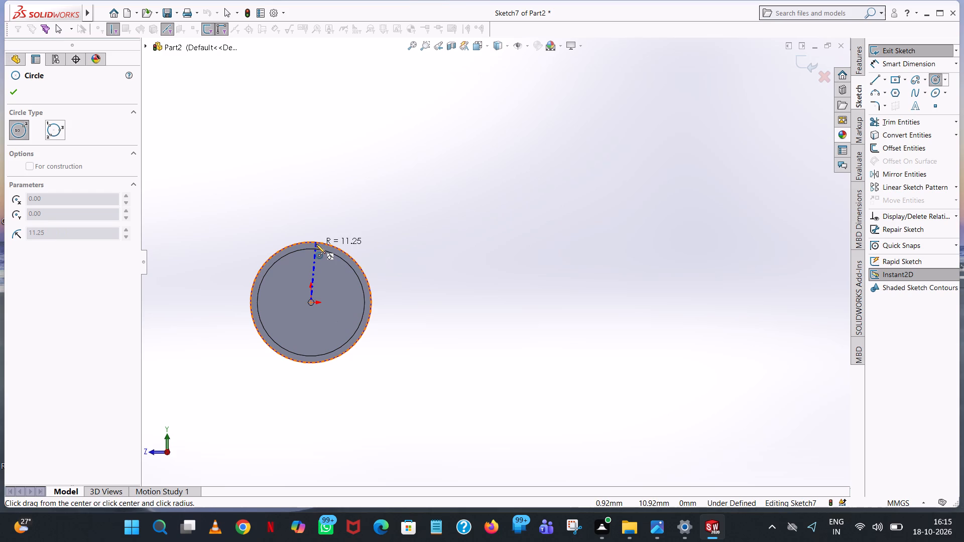
right_click(316, 244)
left_click(325, 252)
Extrude the 11.25 mm radius circle outward as a merged blind boss, 2.50 mm deep.
middle_click_drag(325, 252, 355, 284)
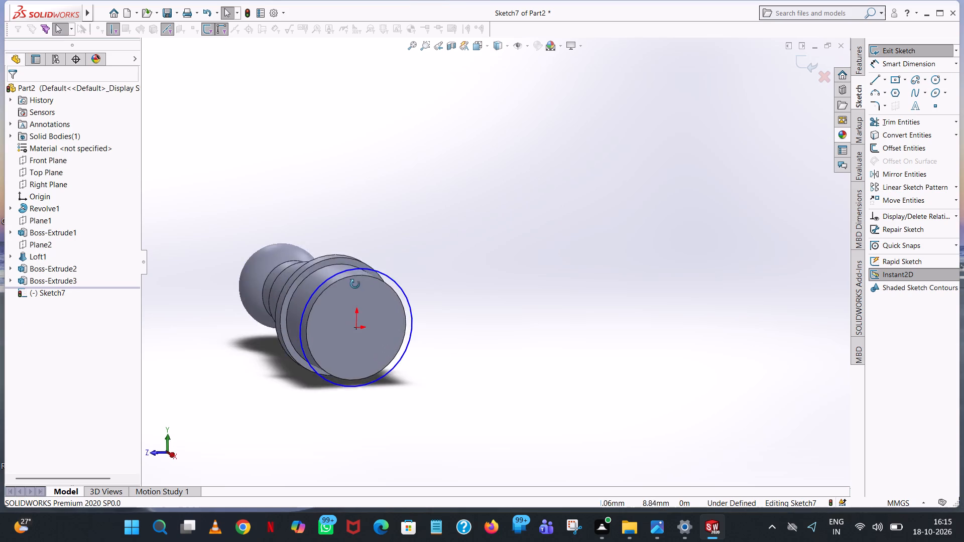
middle_click_drag(355, 284, 429, 279)
scroll(431, 279, "up", 1)
middle_click_drag(429, 279, 431, 279)
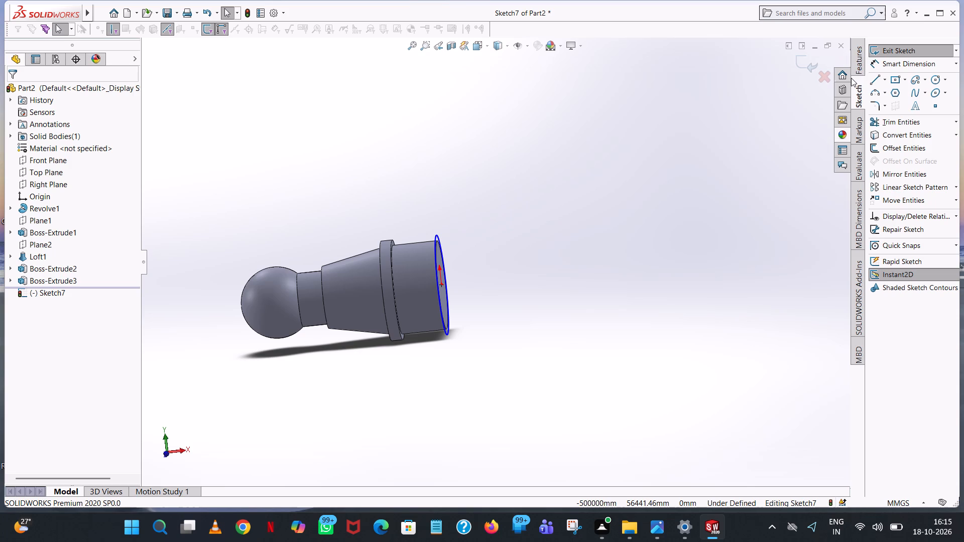
left_click(434, 246)
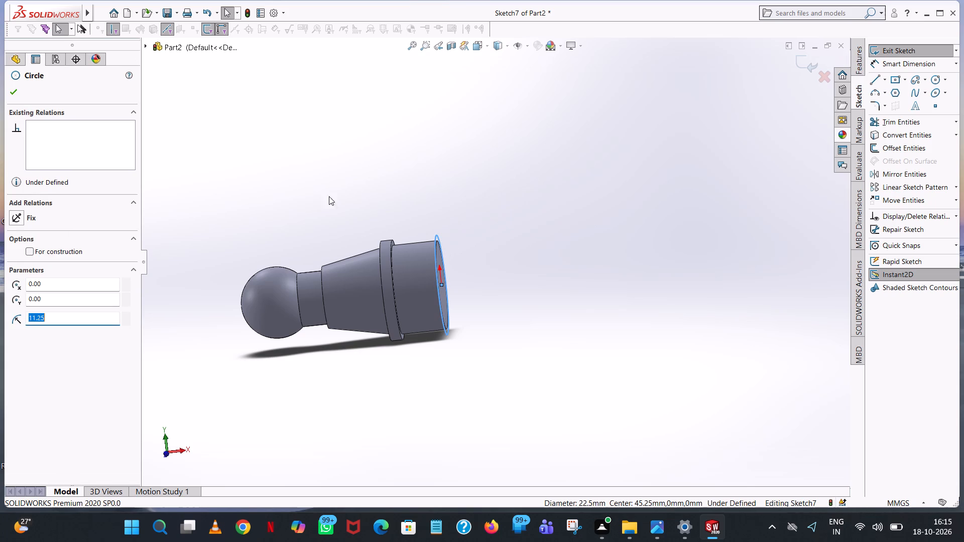
left_click(324, 192)
left_click(858, 60)
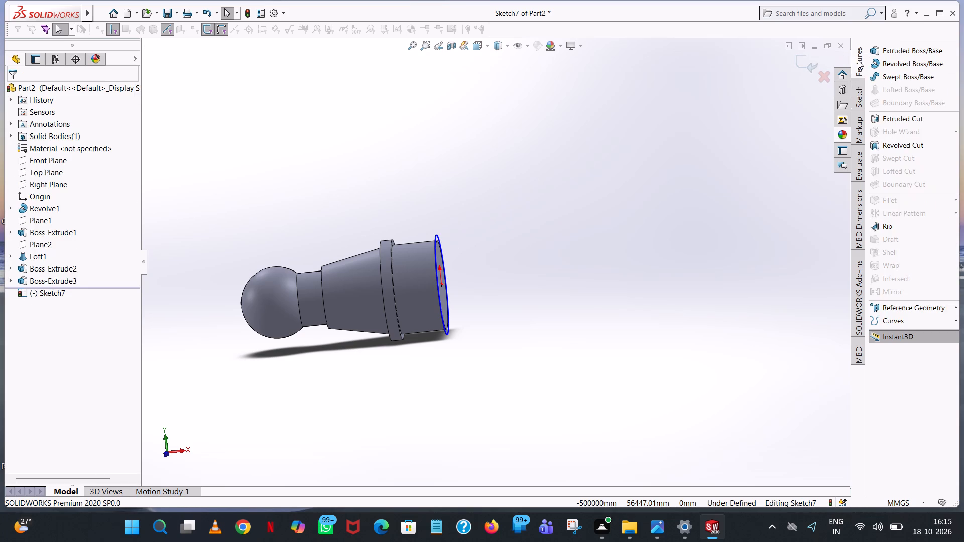
left_click(888, 52)
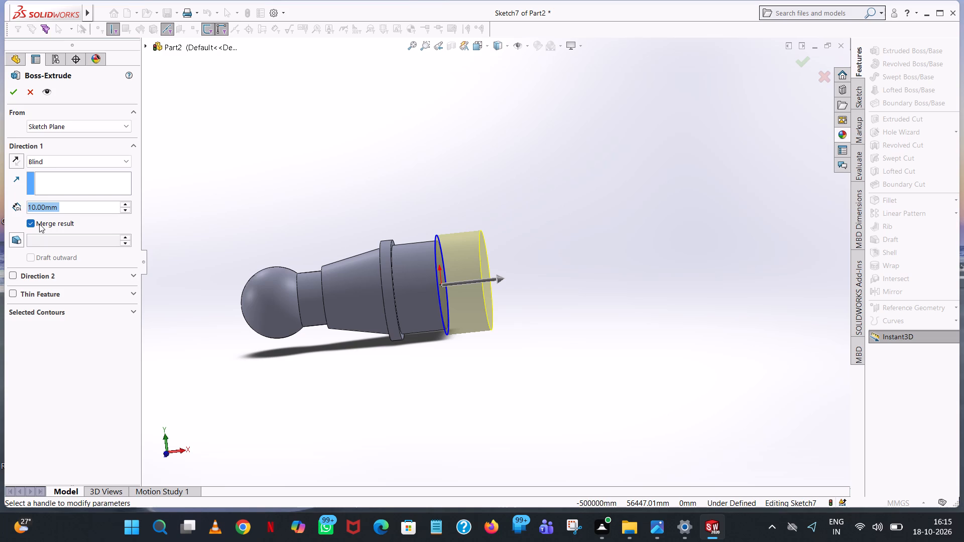
type("2.50")
key("Return")
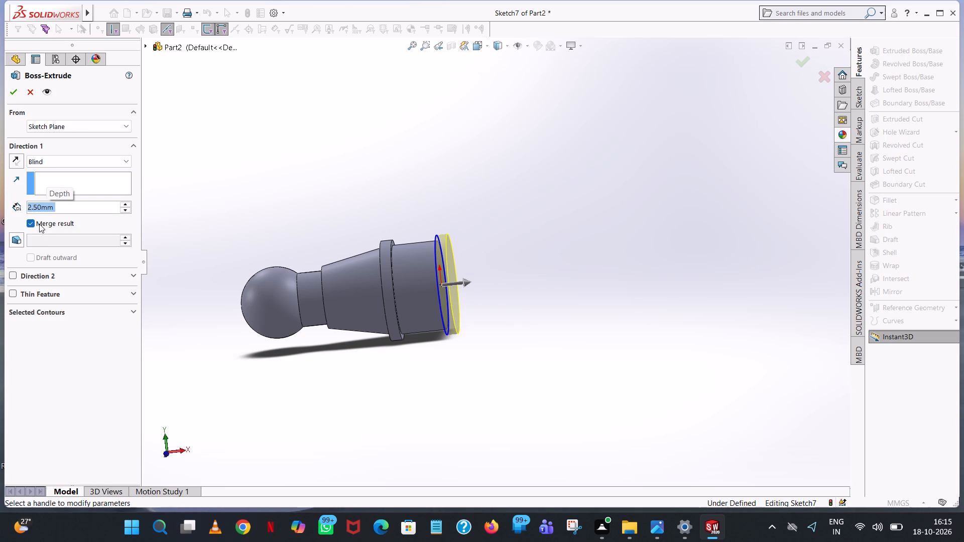
left_click(15, 92)
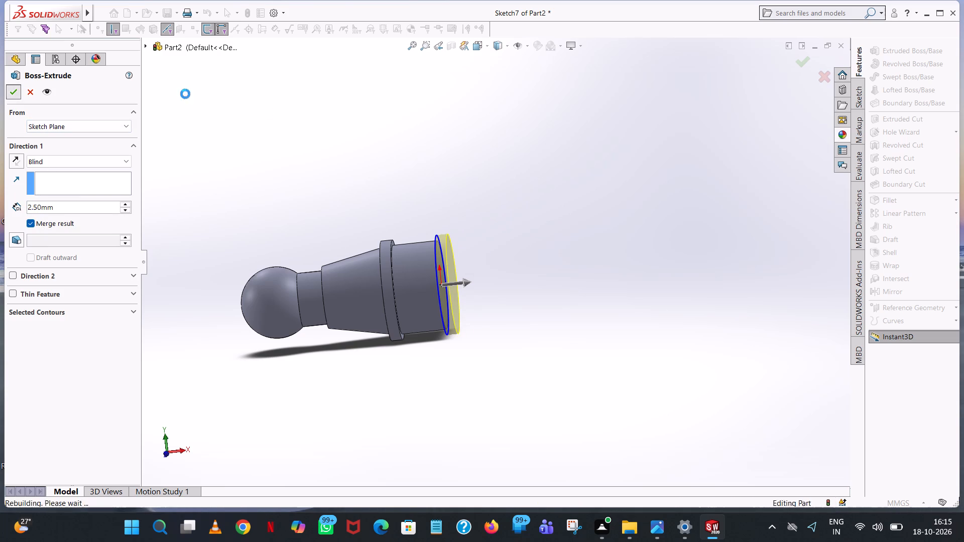
left_click(497, 176)
Start a boss extrusion on the end disc's outer flat face and sketch a 10 mm radius circle centred on the origin.
scroll(499, 180, "up", 3)
middle_click_drag(502, 260, 526, 231)
scroll(526, 231, "up", 1)
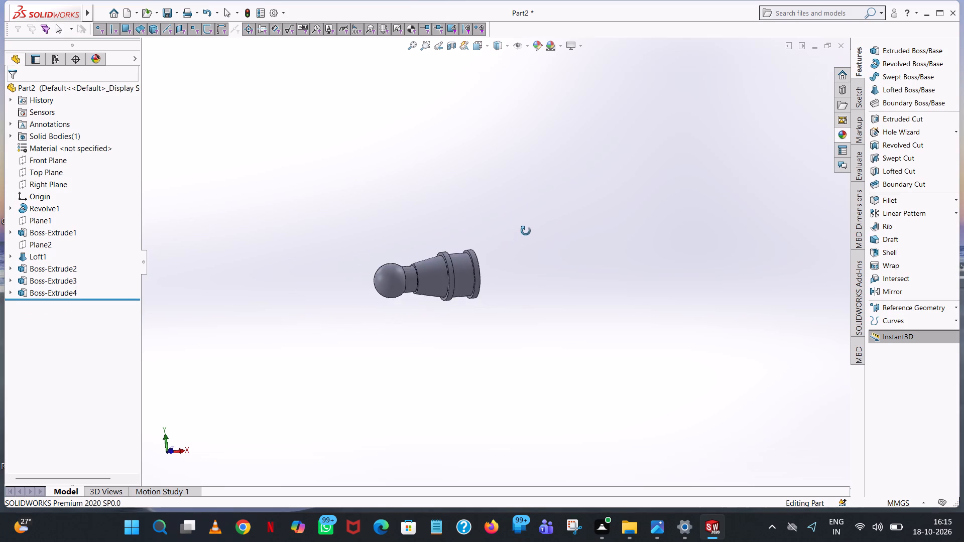
middle_click_drag(526, 231, 521, 231)
scroll(520, 235, "down", 2)
middle_click_drag(510, 241, 488, 220)
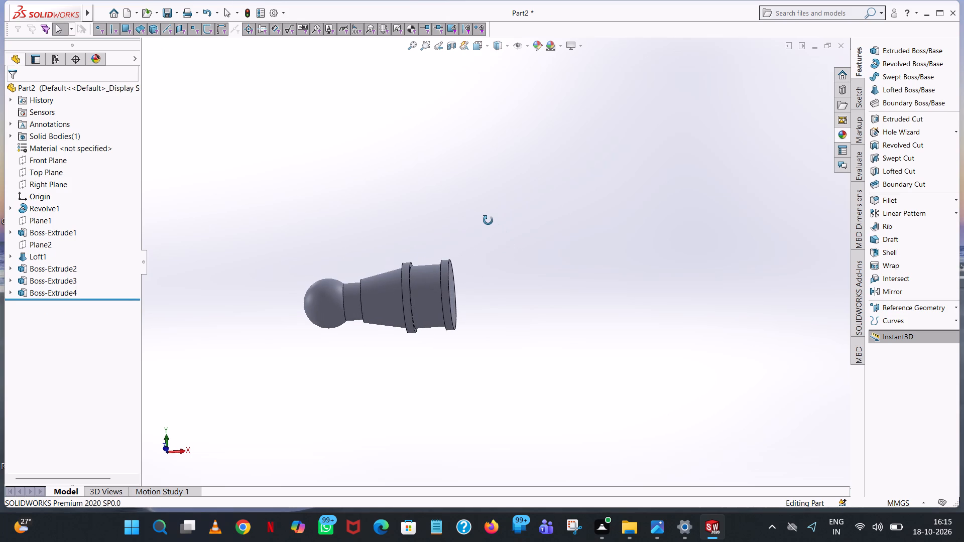
middle_click_drag(488, 220, 490, 222)
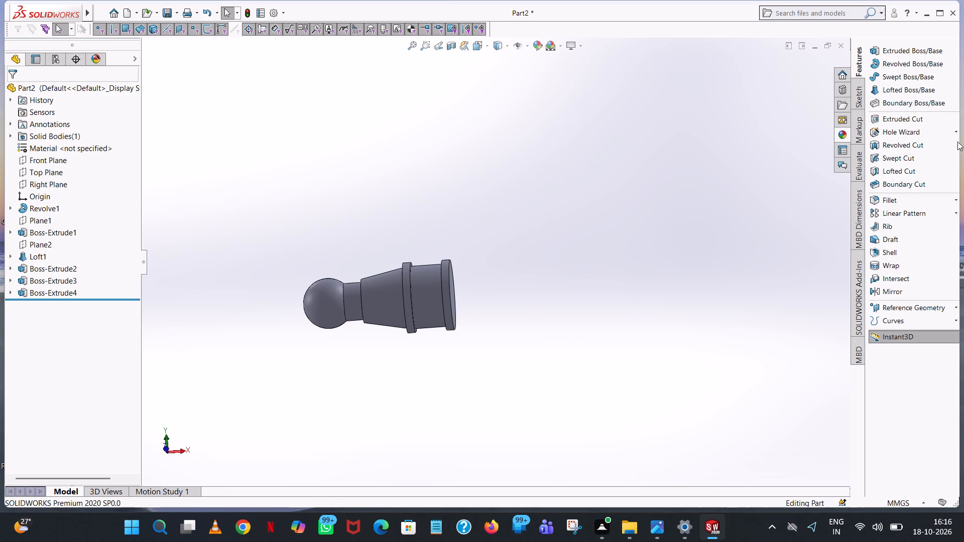
left_click(891, 47)
middle_click_drag(617, 203, 579, 195)
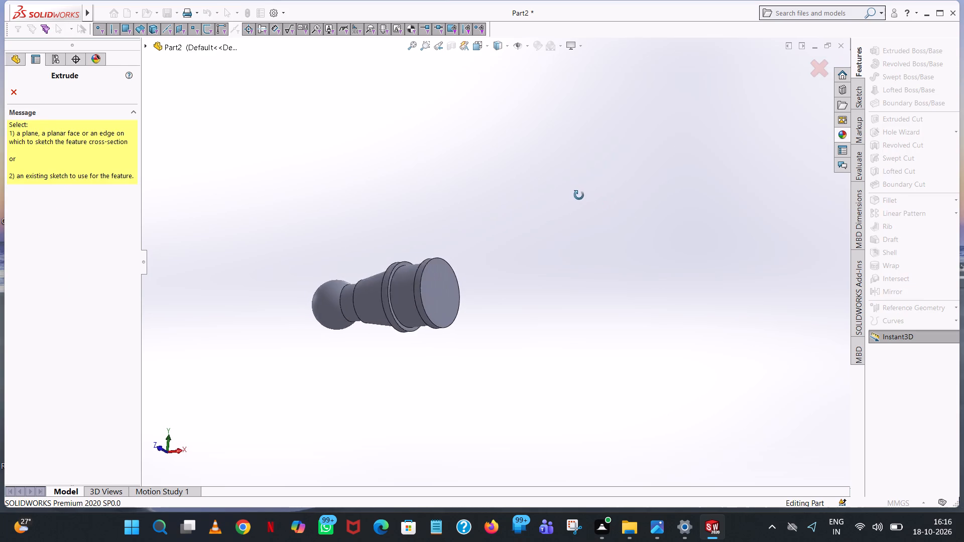
middle_click_drag(579, 195, 542, 202)
left_click(423, 286)
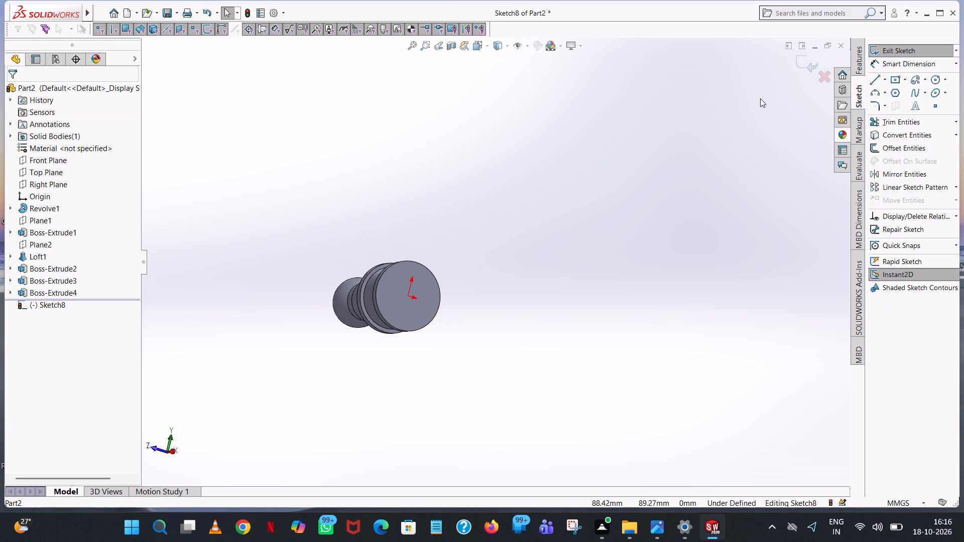
left_click(929, 76)
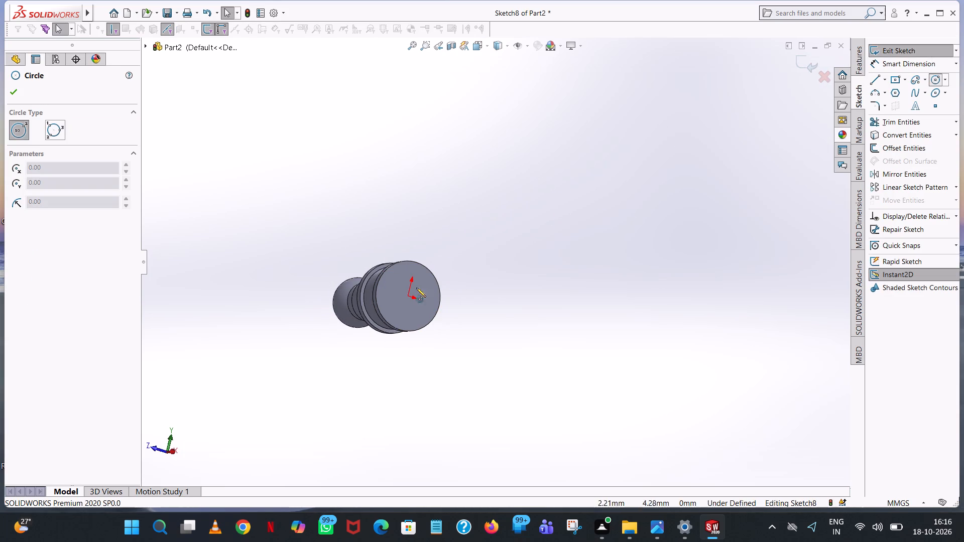
left_click(409, 298)
left_click(411, 273)
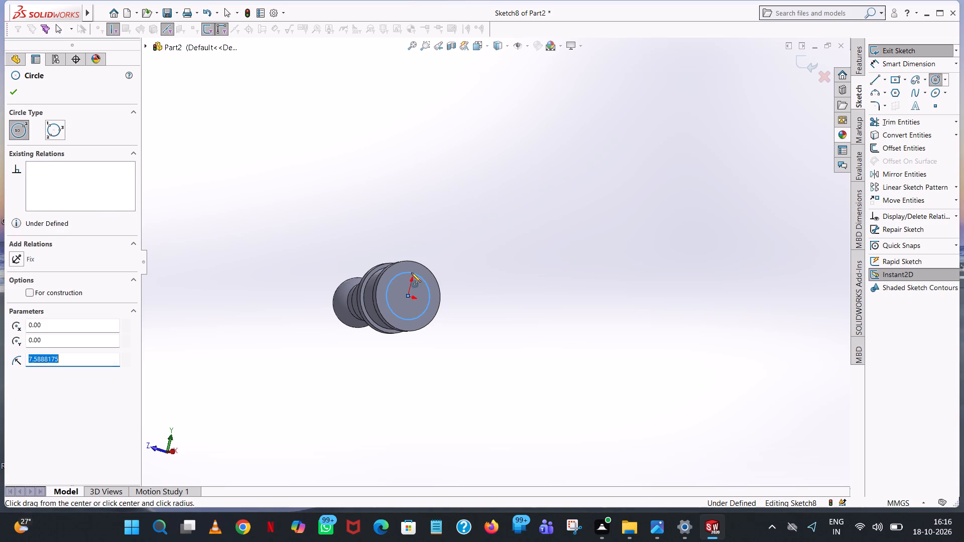
type("10")
key("Return")
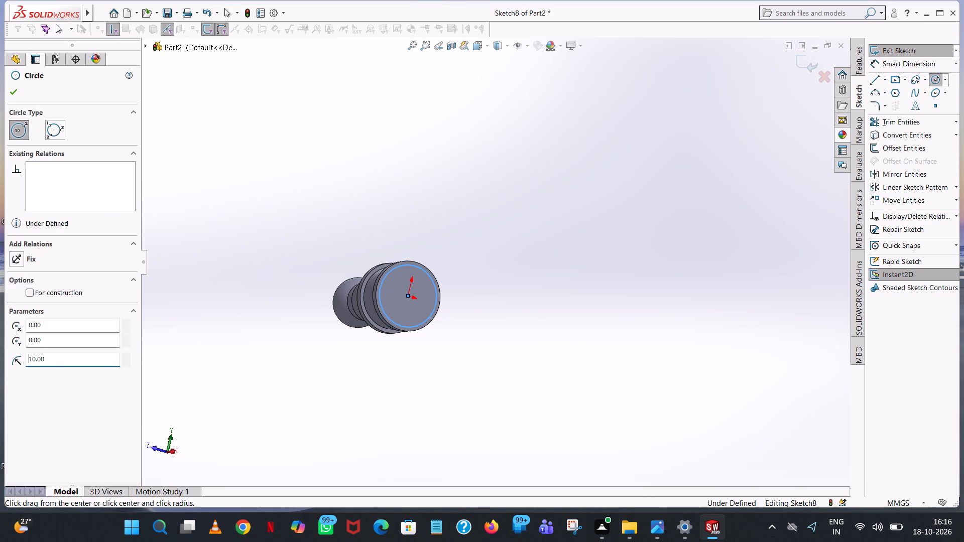
left_click(19, 97)
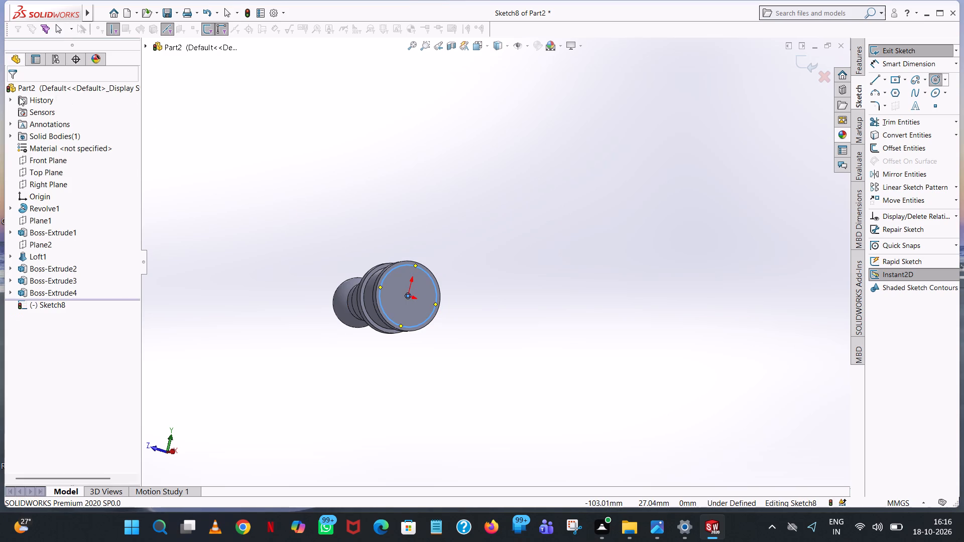
left_click(602, 181)
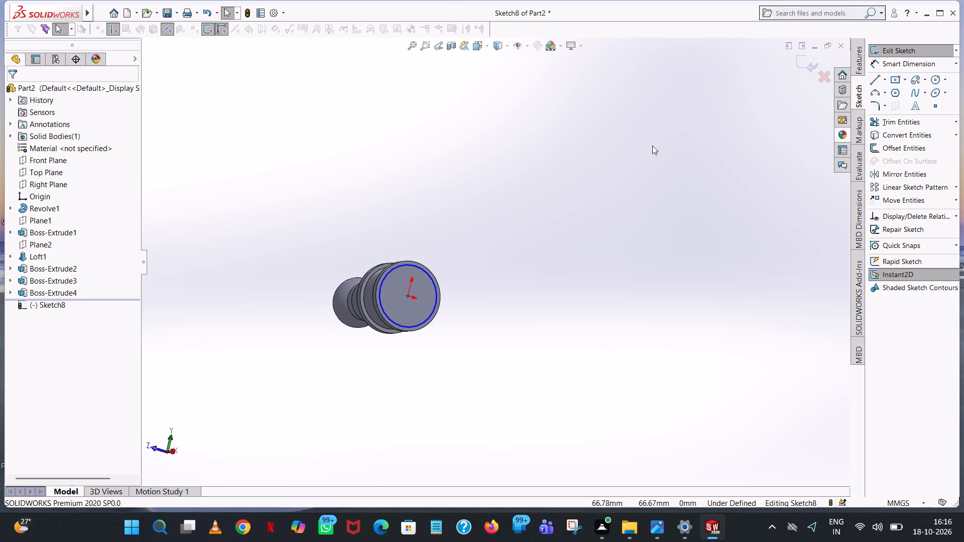
Add a 20 mm diameter dimension to the circle on the end disc's outer face.
left_click(903, 68)
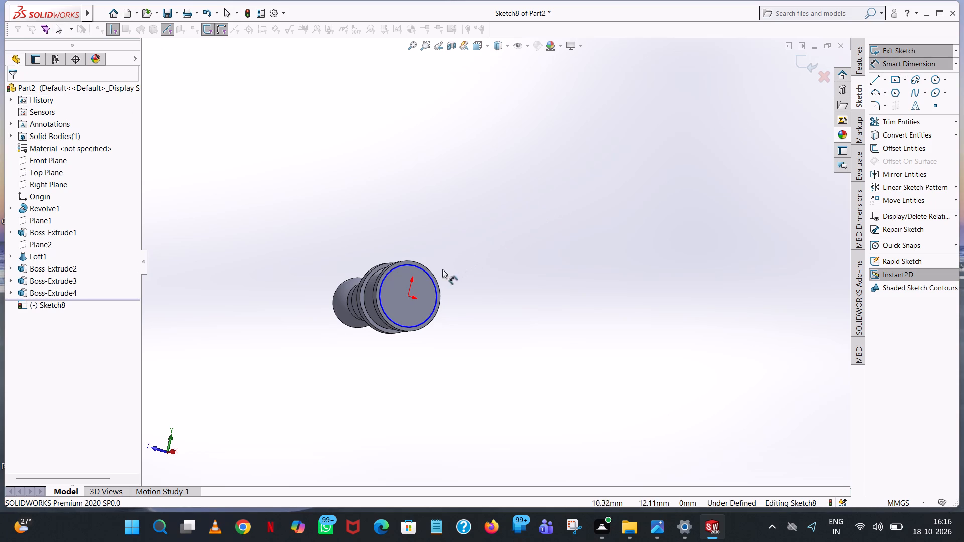
left_click(431, 275)
left_click(555, 177)
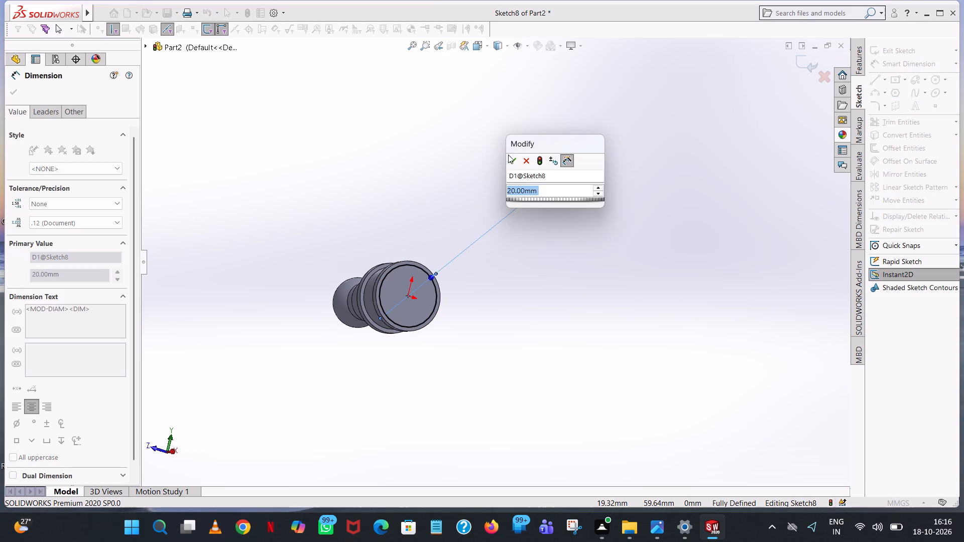
left_click(508, 160)
left_click(381, 125)
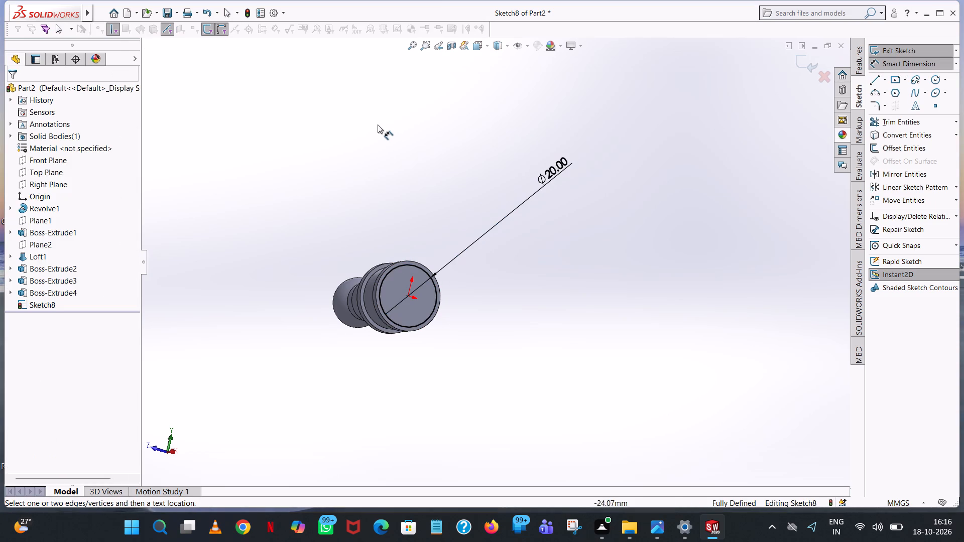
Extrude the 20 mm circle outward from the end disc as a merged blind boss, 10 mm deep.
middle_click_drag(369, 167, 388, 201)
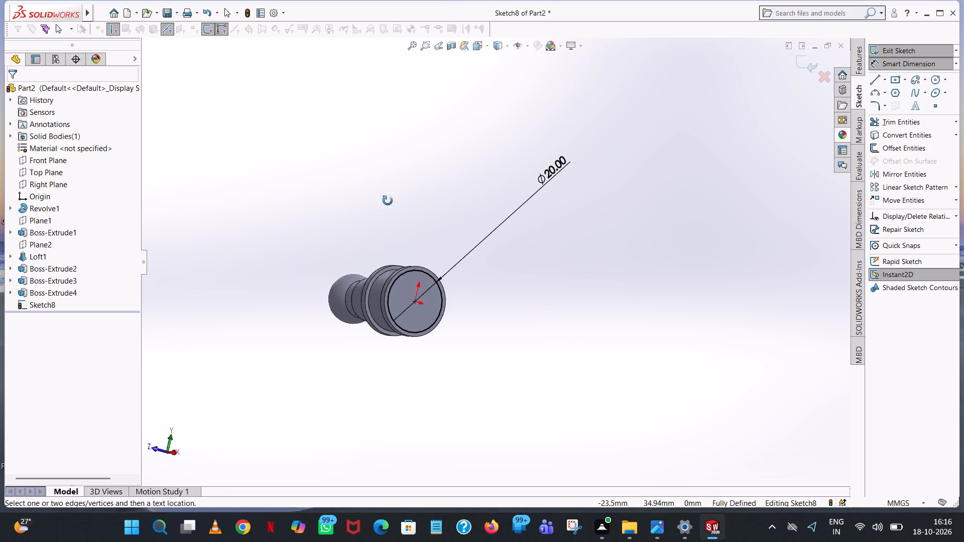
middle_click_drag(388, 201, 423, 318)
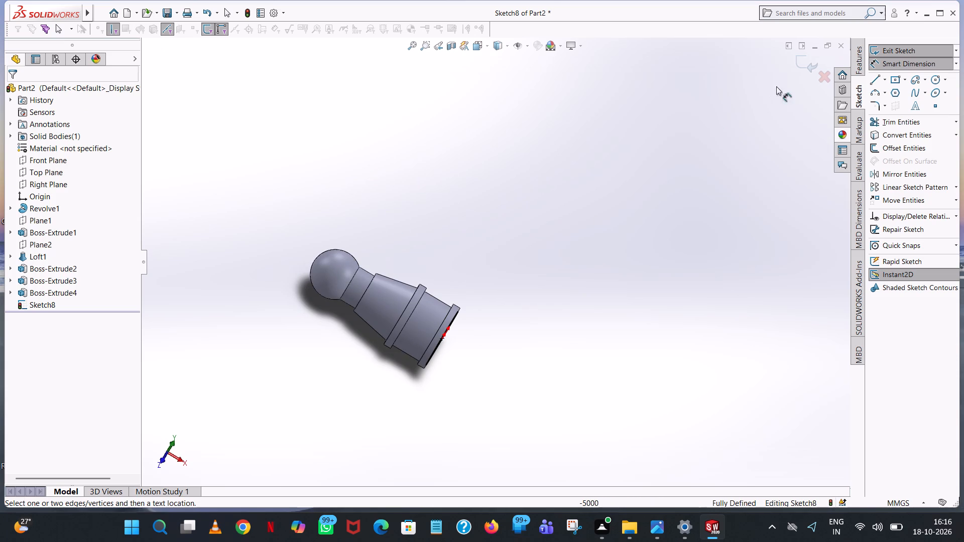
left_click(860, 47)
double_click(867, 53)
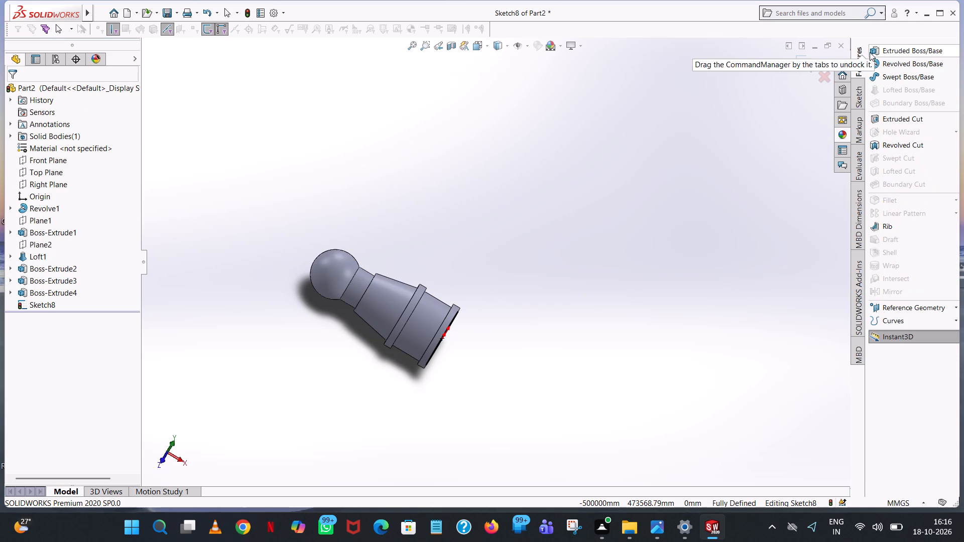
left_click(873, 51)
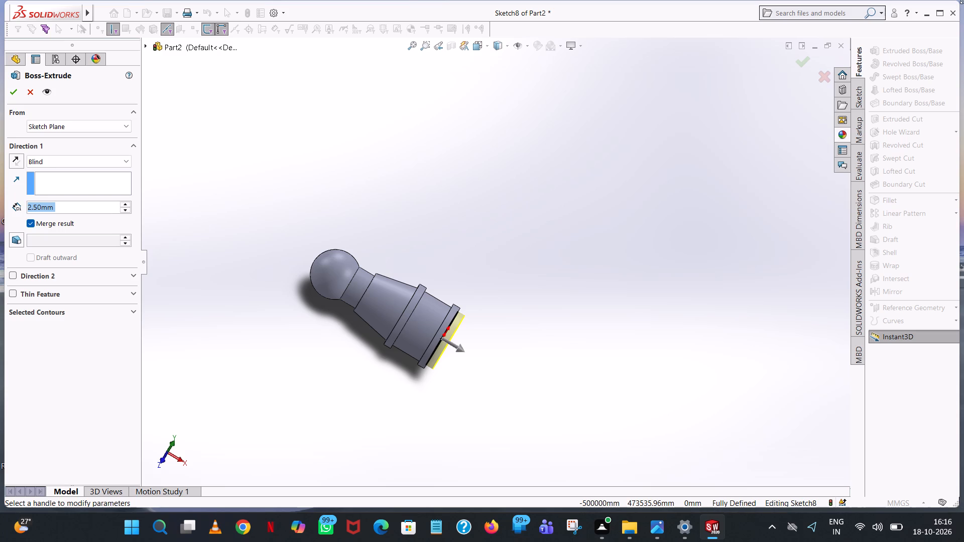
type("10")
key("Return")
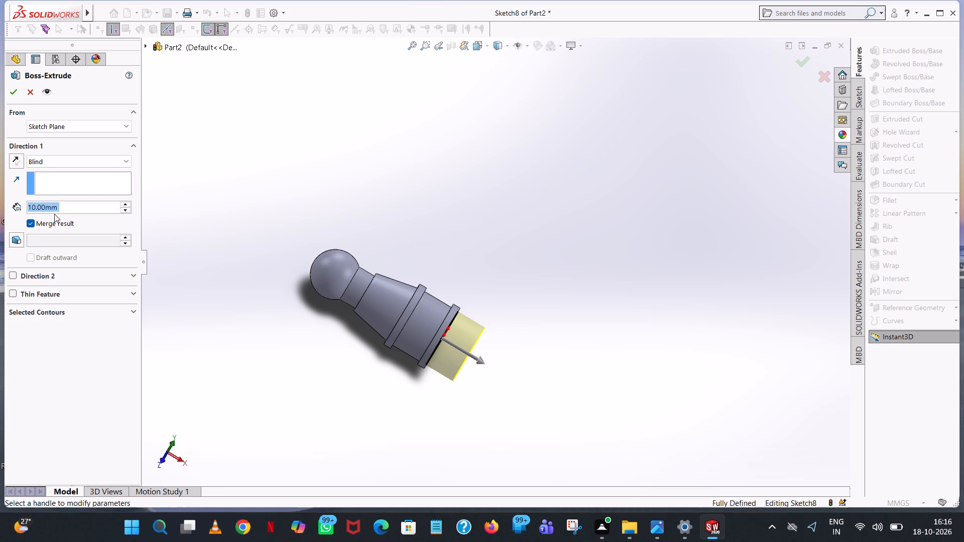
left_click(15, 87)
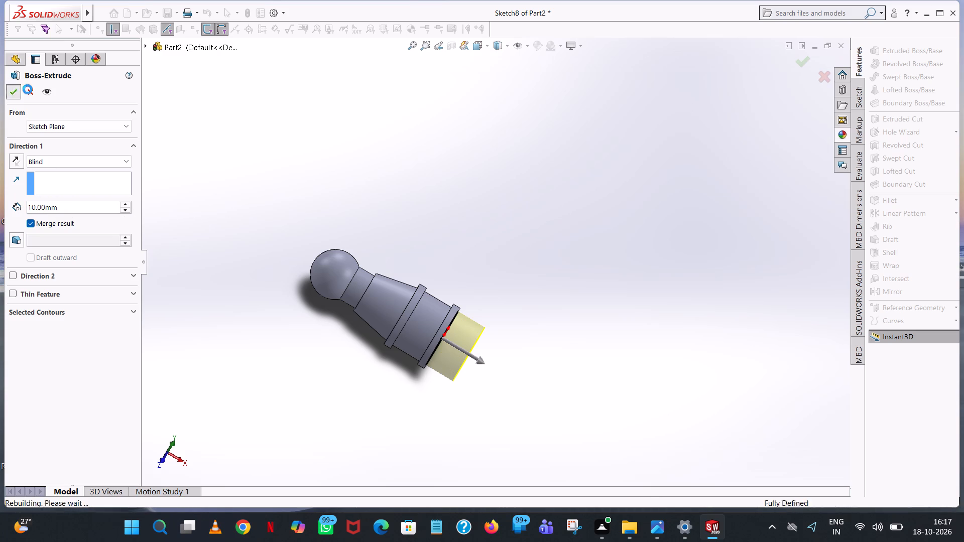
left_click(475, 260)
Start a boss extrusion on the new cylinder's end face and sketch an 11.25 mm radius circle centred on the origin, matching the disc's edge.
middle_click_drag(504, 286, 494, 133)
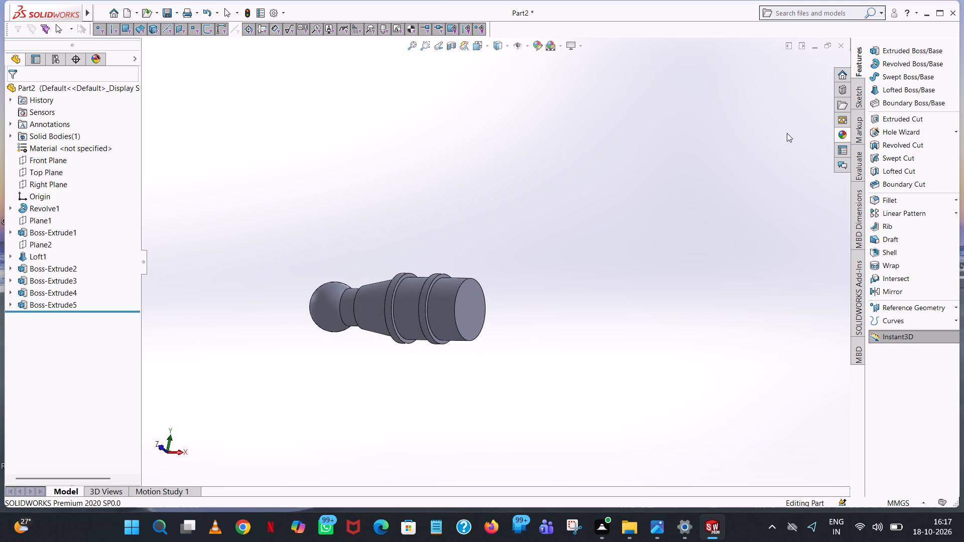
left_click(891, 49)
left_click(462, 292)
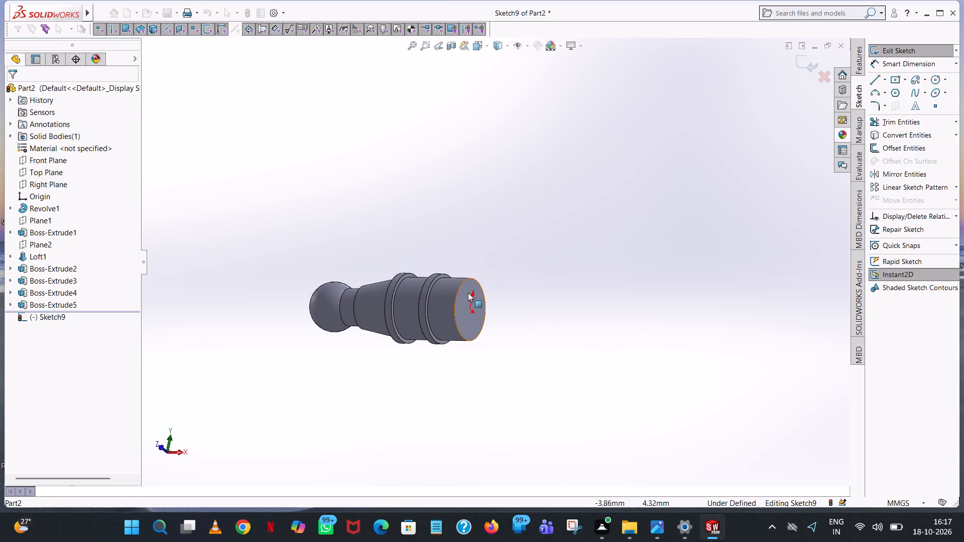
left_click(489, 44)
left_click(537, 102)
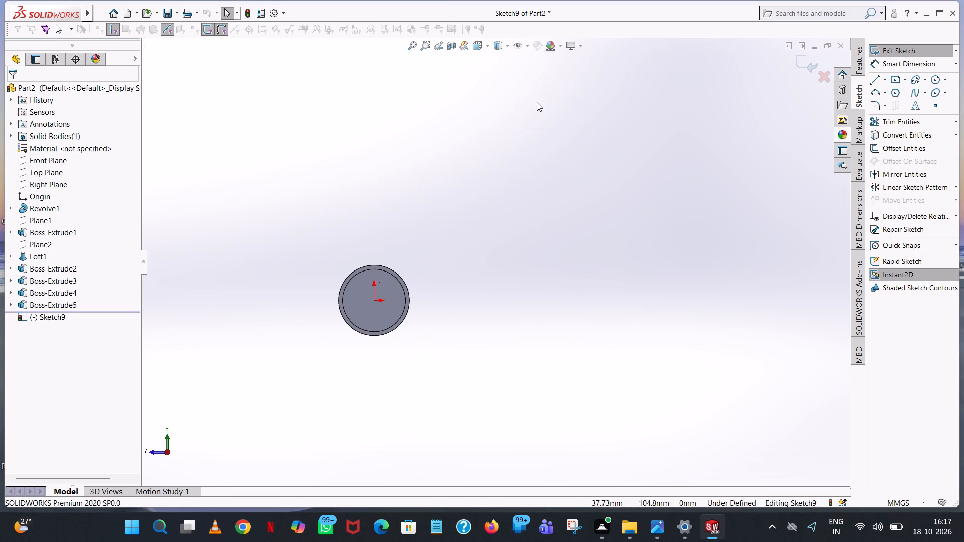
left_click(939, 78)
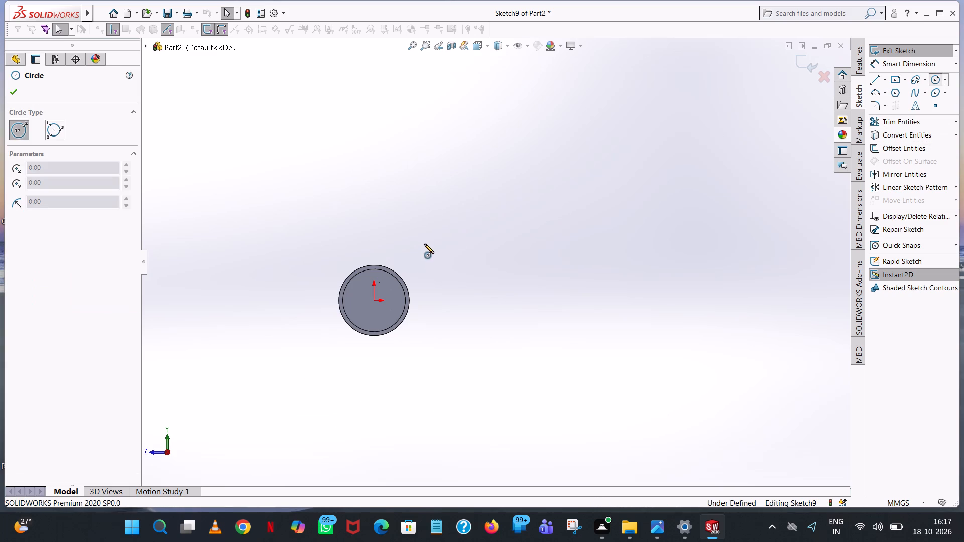
scroll(420, 263, "down", 2)
scroll(372, 338, "down", 2)
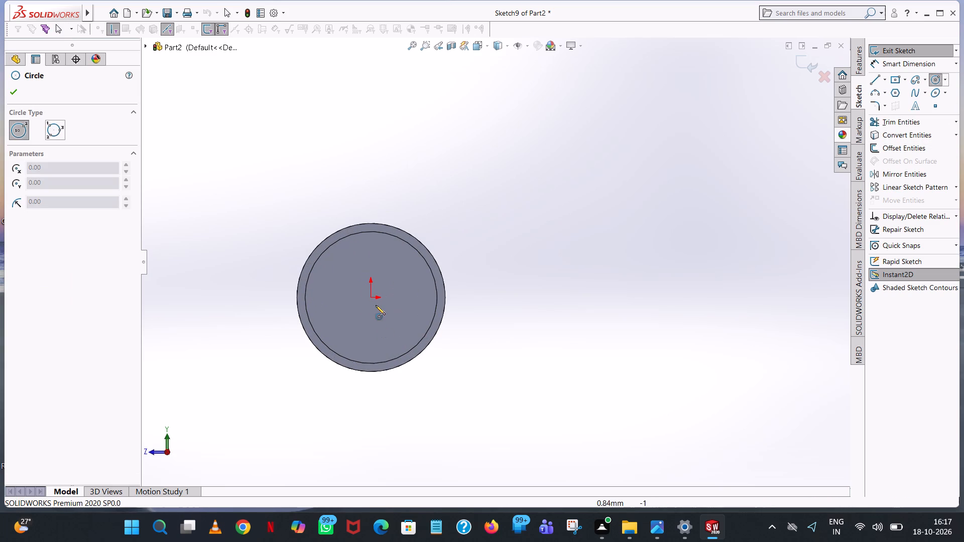
left_click(371, 299)
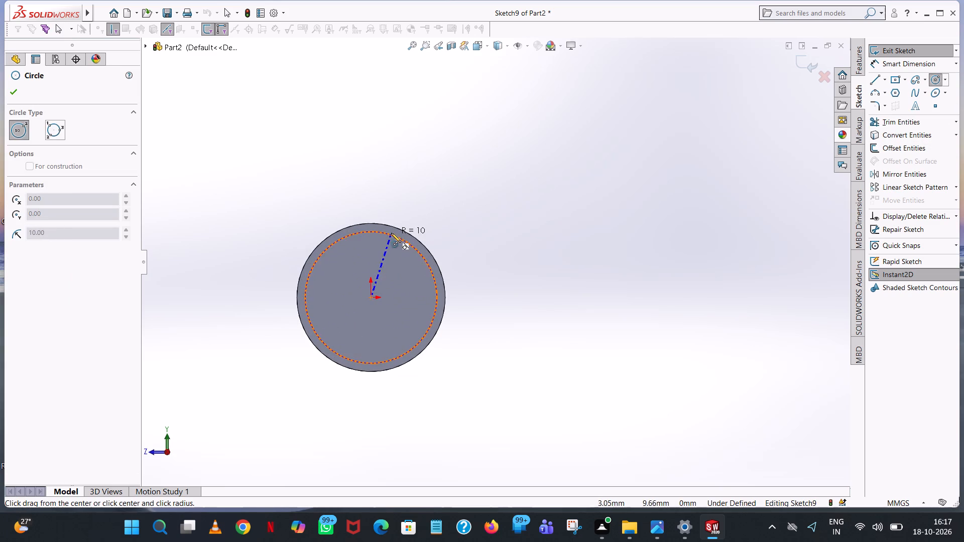
left_click(391, 226)
right_click(391, 226)
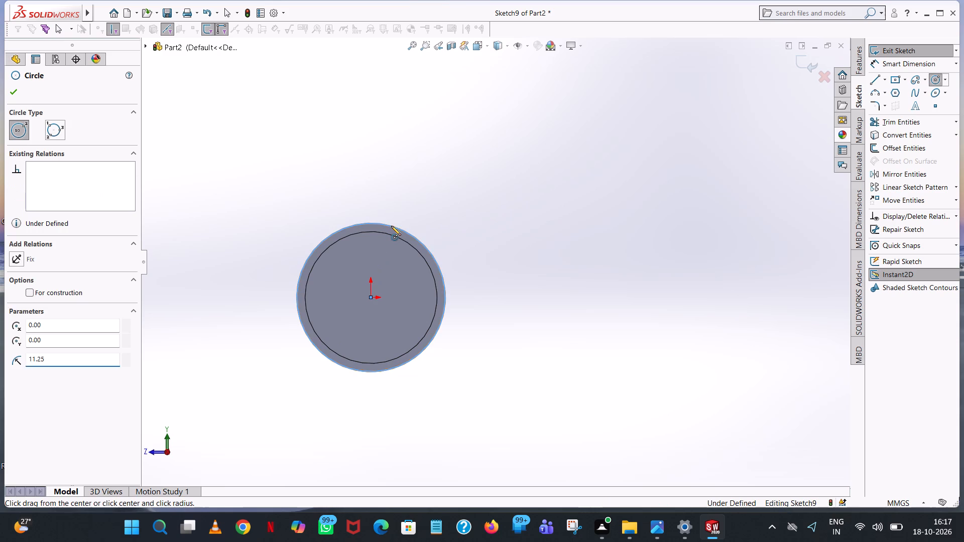
left_click(421, 231)
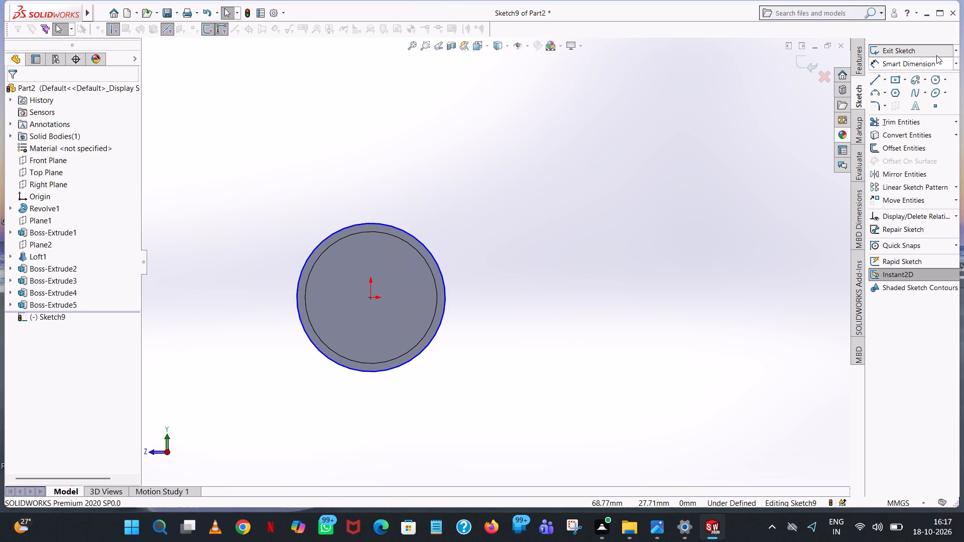
Add a 22.50 mm diameter dimension to the circle on the cylinder's end face.
left_click(909, 66)
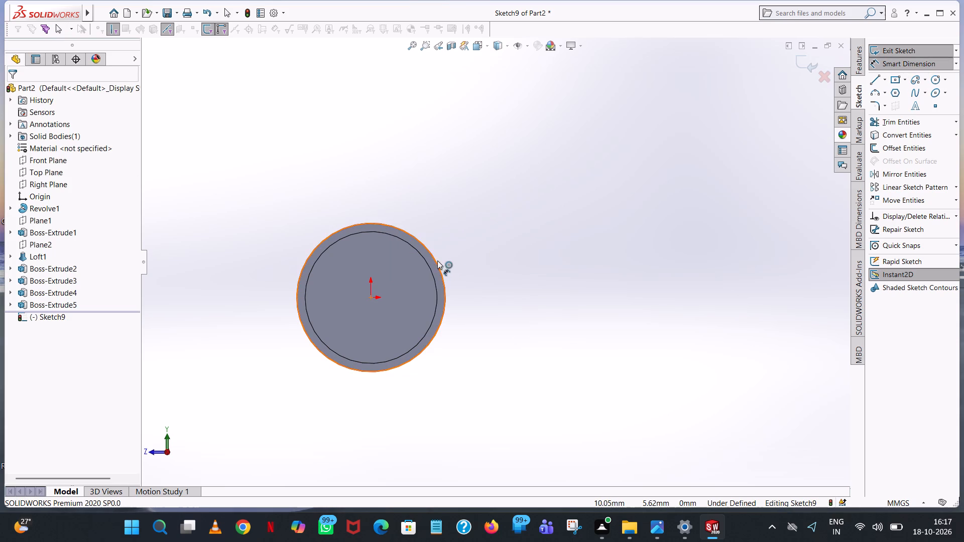
left_click(437, 260)
left_click(542, 179)
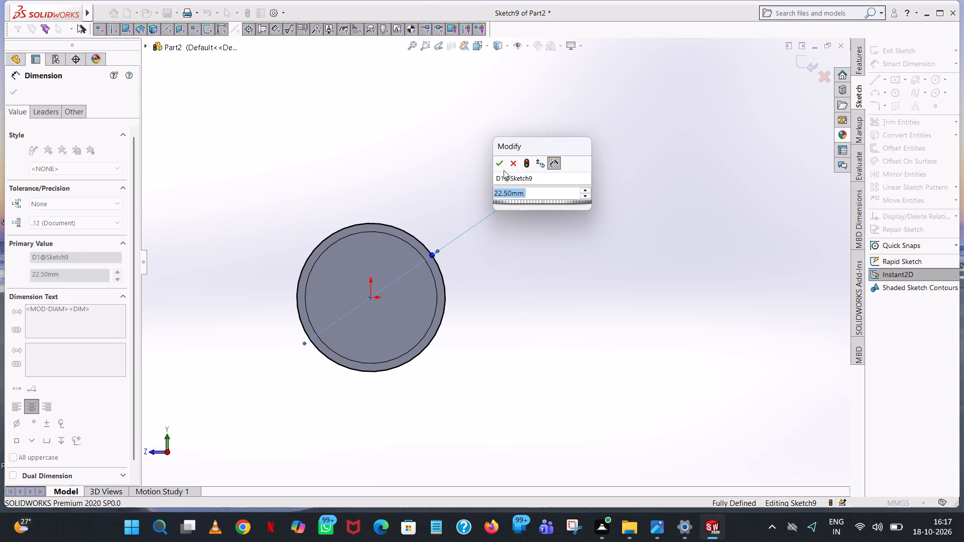
left_click(497, 165)
left_click(405, 174)
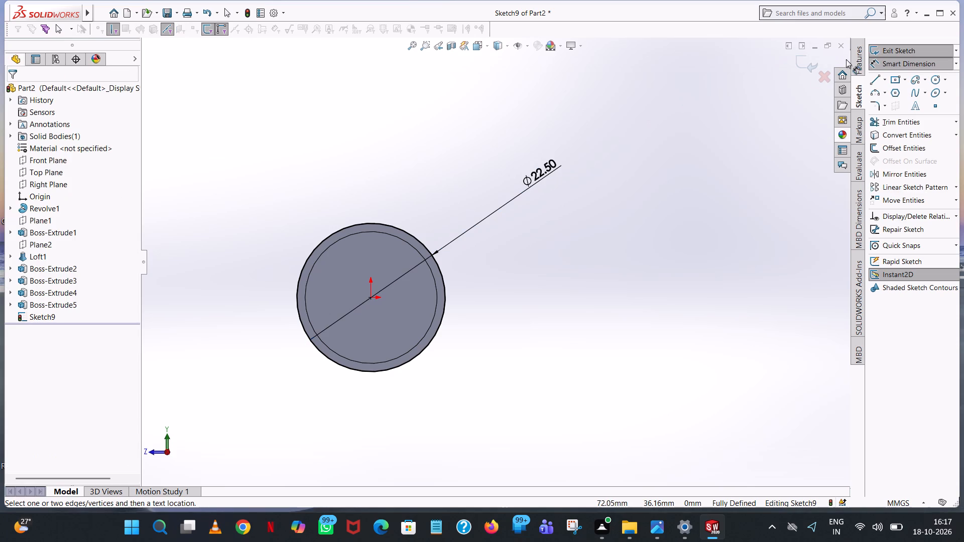
Extrude the 22.50 mm circle outward as a merged blind boss, 2.50 mm deep, to form the third disc.
left_click(859, 49)
left_click(907, 49)
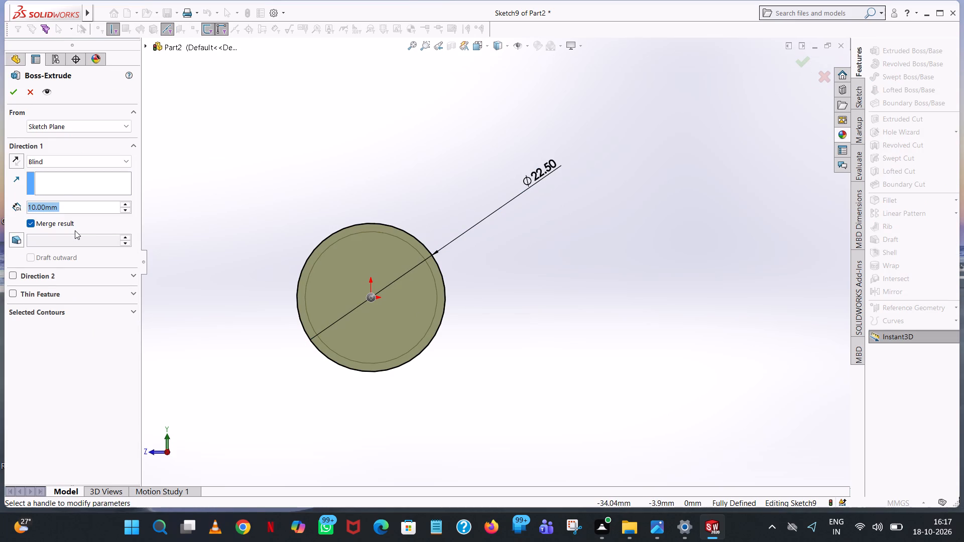
type("2.5")
key("Return")
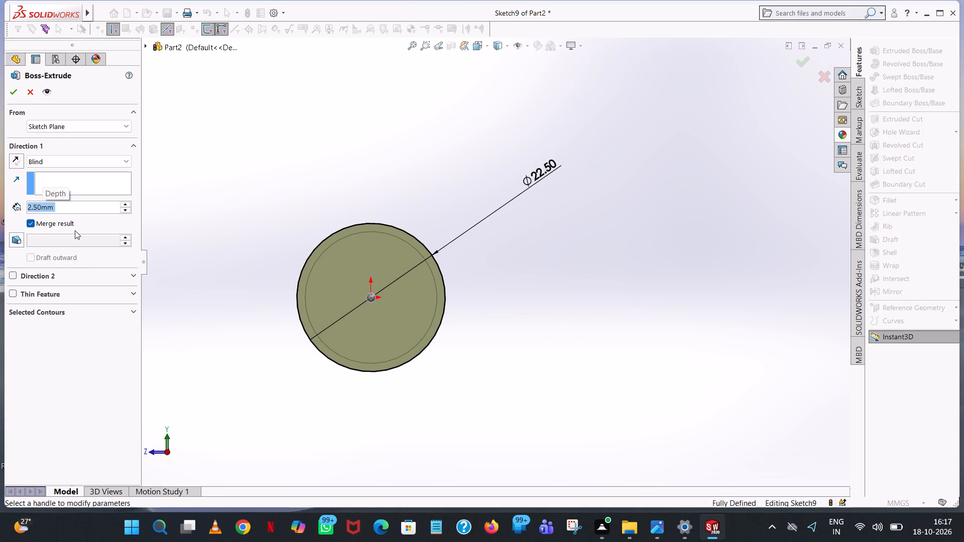
left_click(9, 93)
middle_click_drag(459, 131, 463, 132)
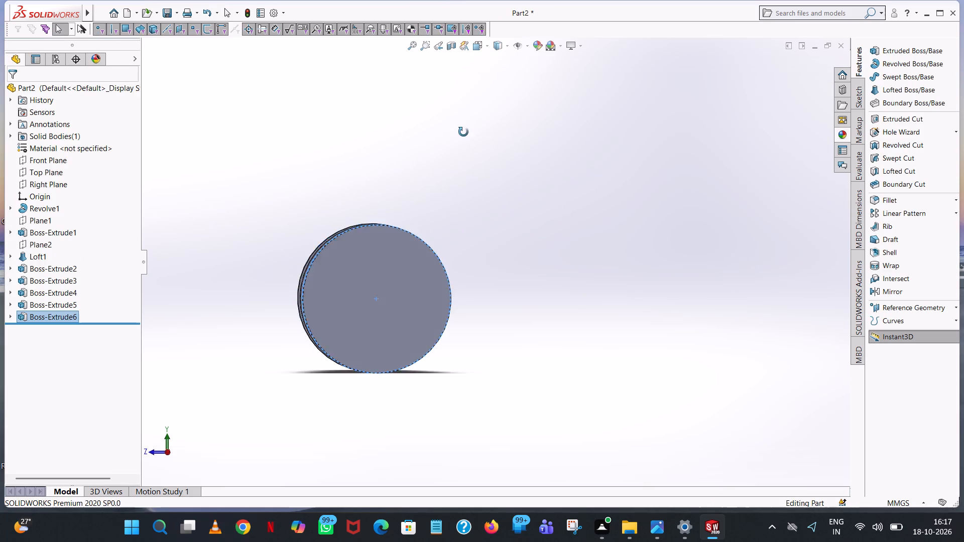
middle_click_drag(463, 132, 579, 141)
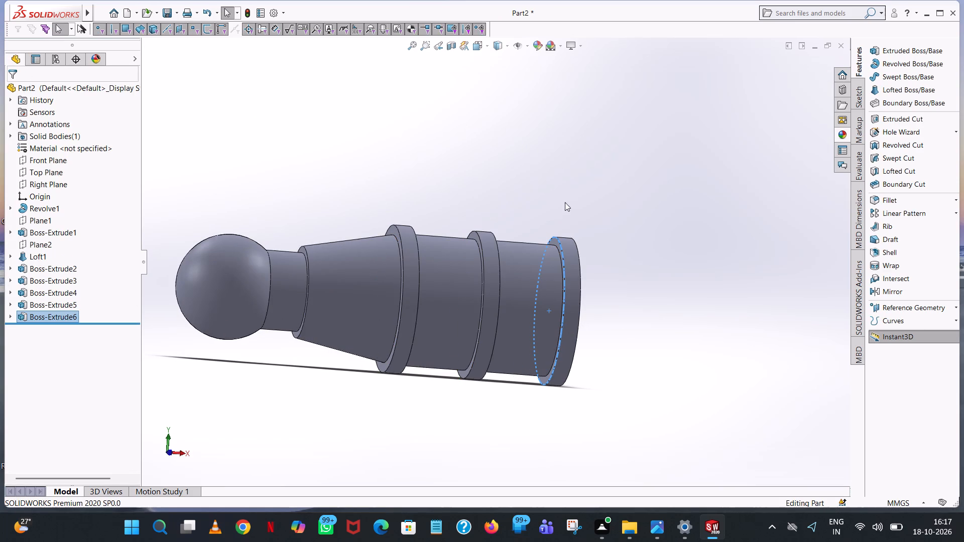
left_click(611, 177)
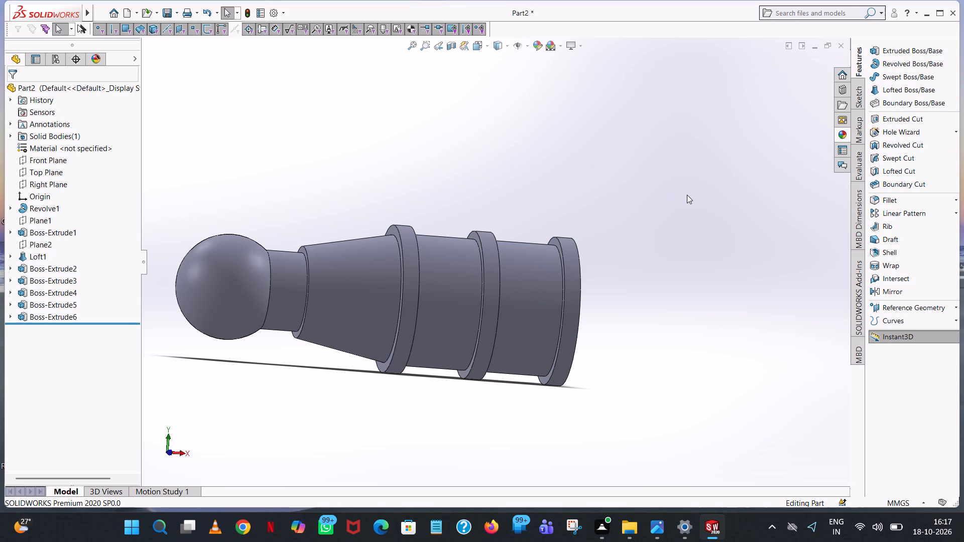
Start a boss extrusion on the new end disc's outer flat face and sketch a 10 mm radius circle centred on the origin.
middle_click_drag(686, 195, 638, 187)
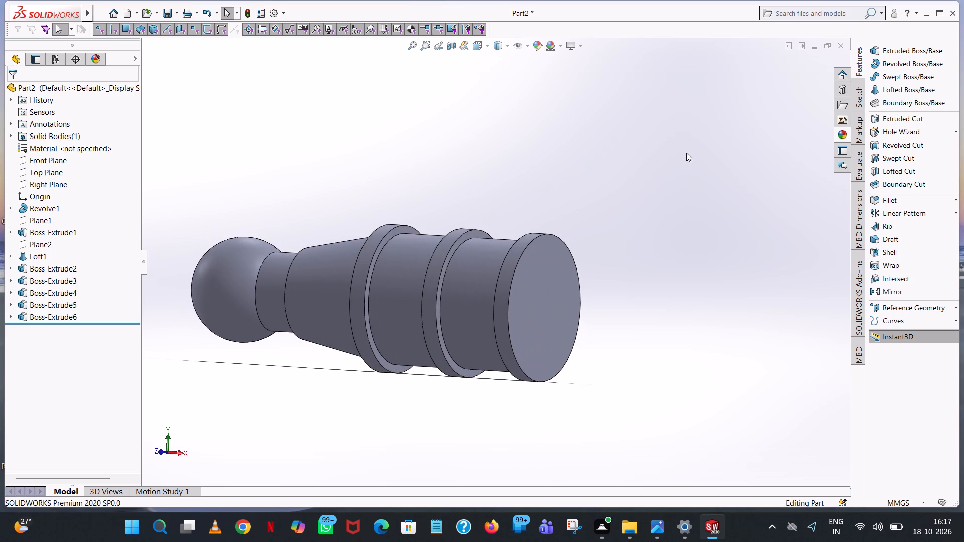
left_click(882, 51)
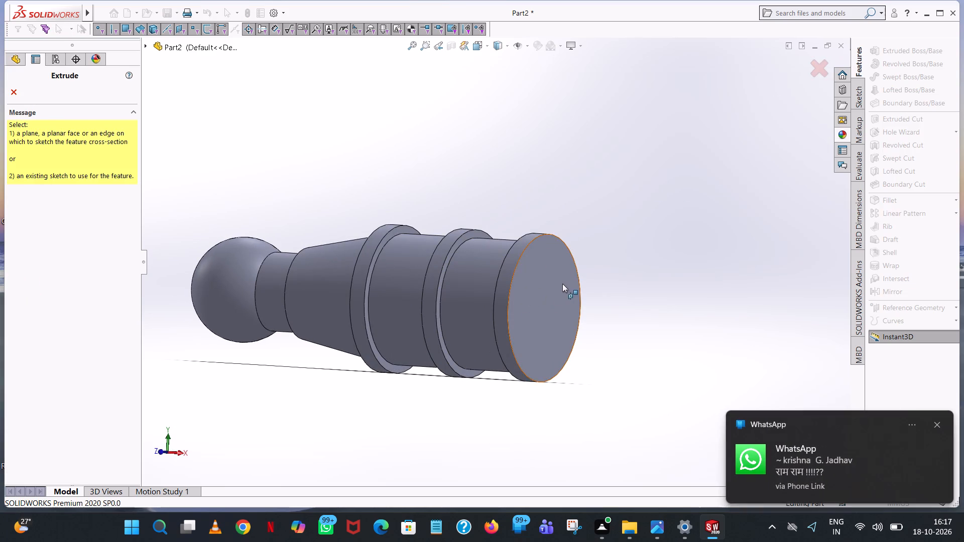
left_click(551, 286)
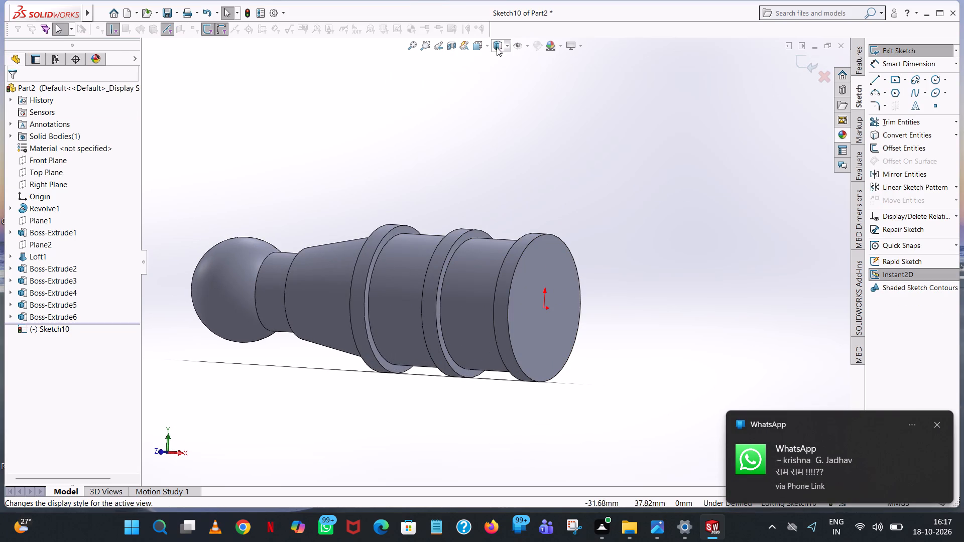
left_click(488, 45)
left_click(531, 96)
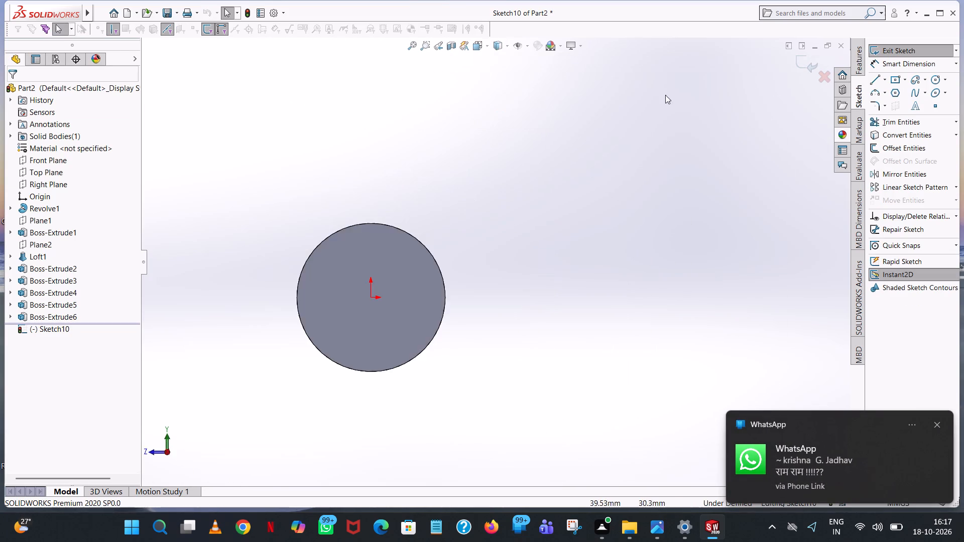
left_click(932, 77)
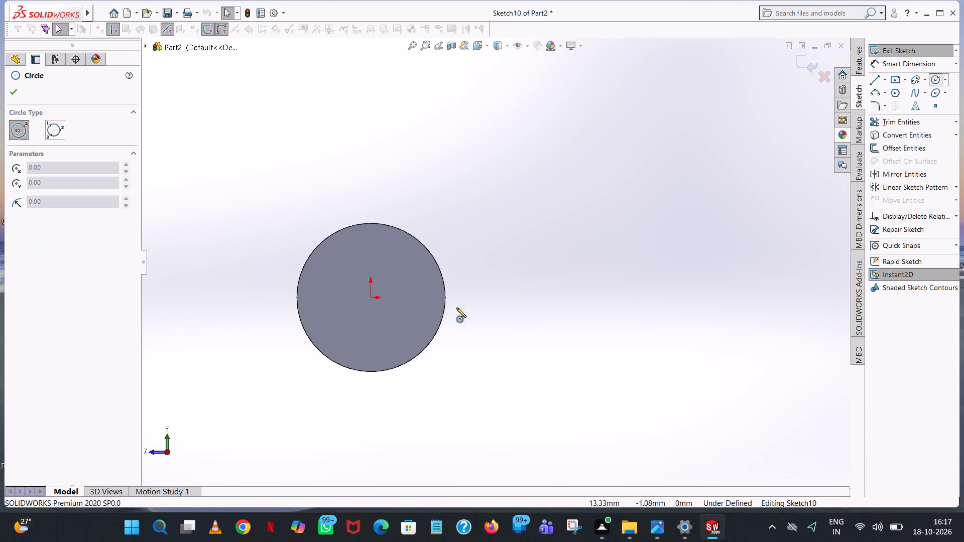
left_click(372, 299)
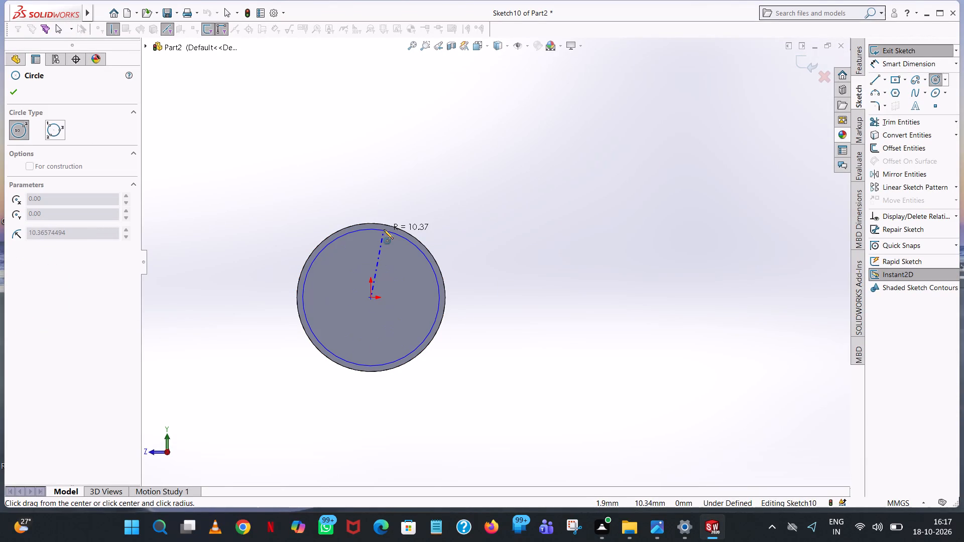
left_click(384, 229)
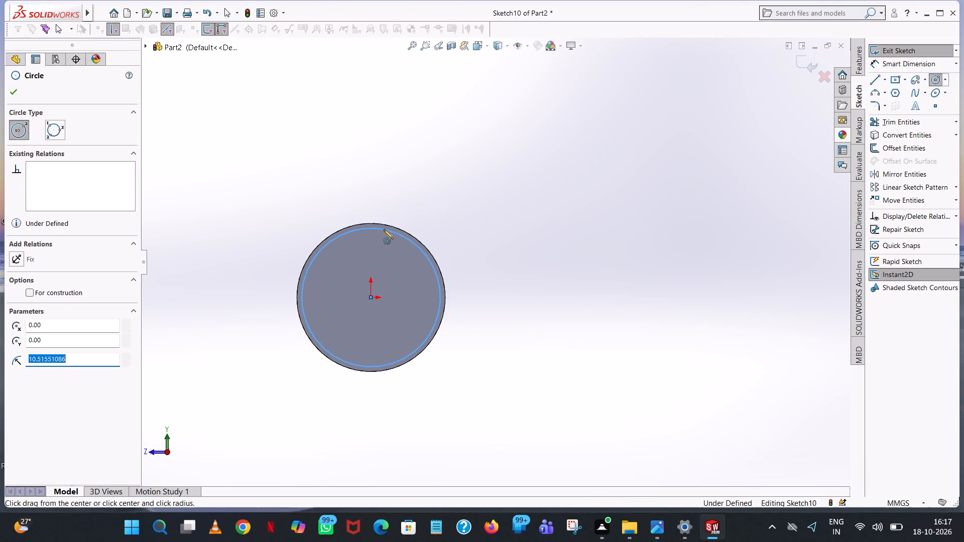
type("10")
key("Return")
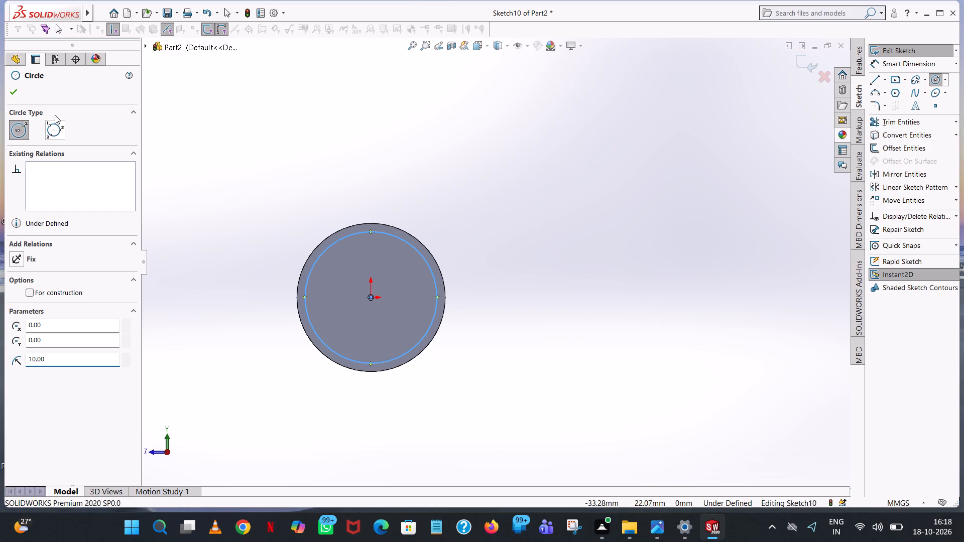
left_click(11, 93)
left_click(639, 197)
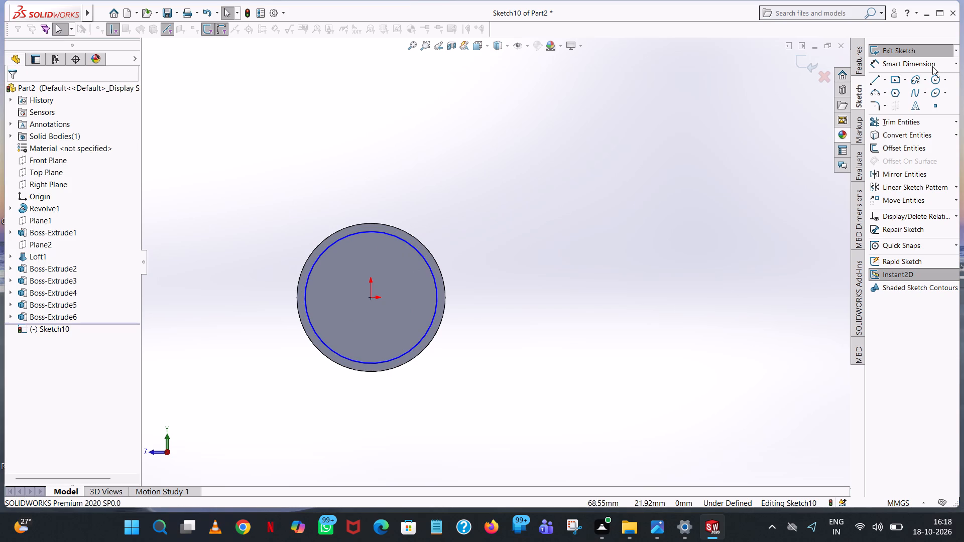
Add a 20 mm diameter dimension to the circle on the new end disc's outer face.
left_click(932, 66)
left_click(409, 248)
left_click(409, 243)
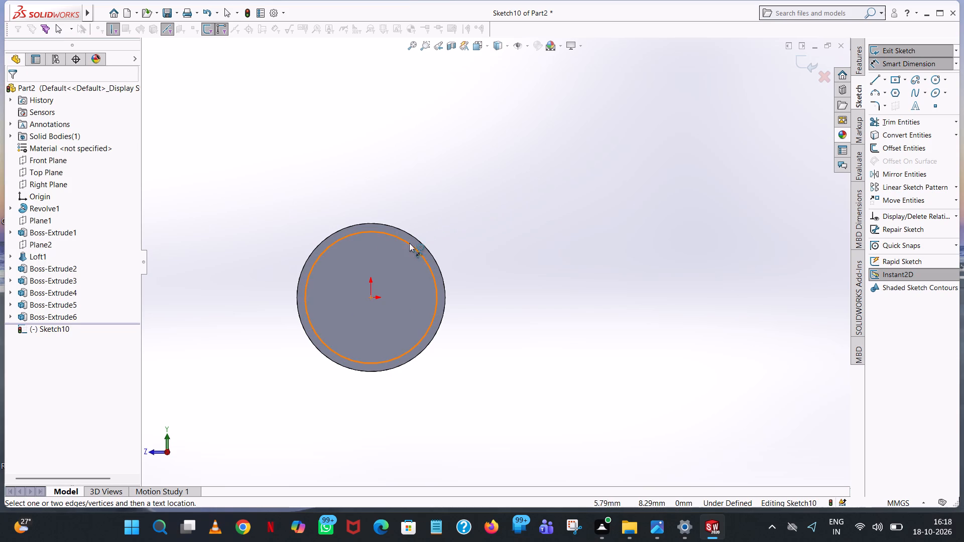
left_click(475, 177)
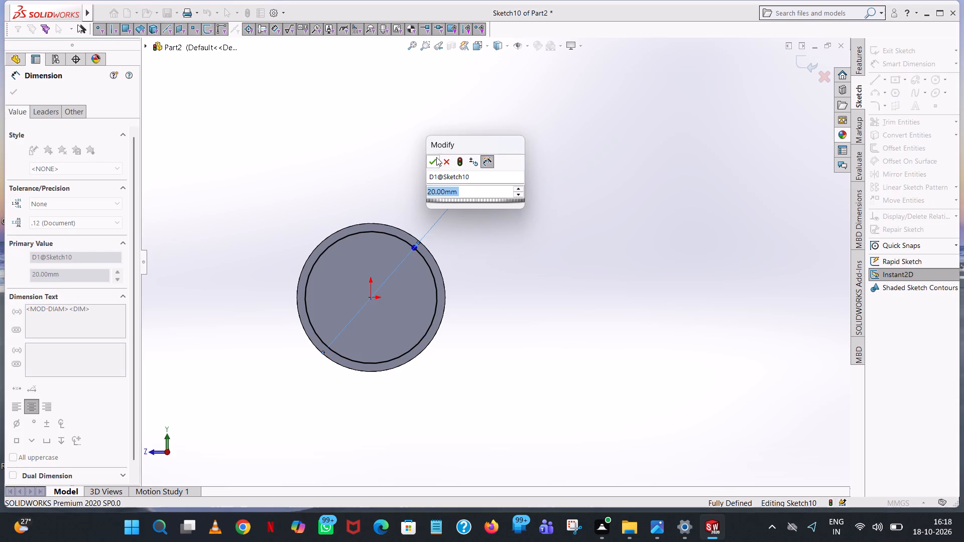
left_click(431, 164)
left_click(313, 146)
Extrude the 20 mm circle outward from the third disc as a merged blind boss, 10 mm deep.
left_click(854, 61)
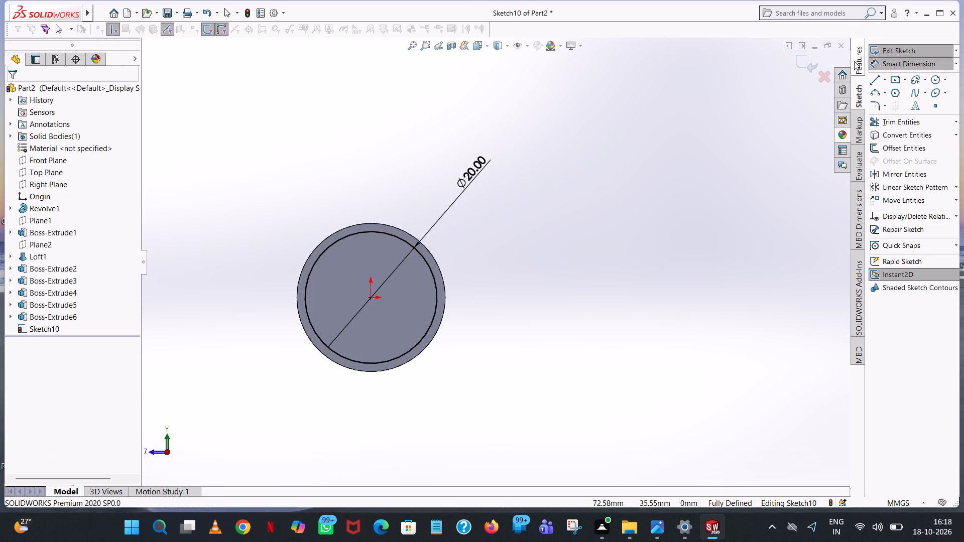
left_click(879, 52)
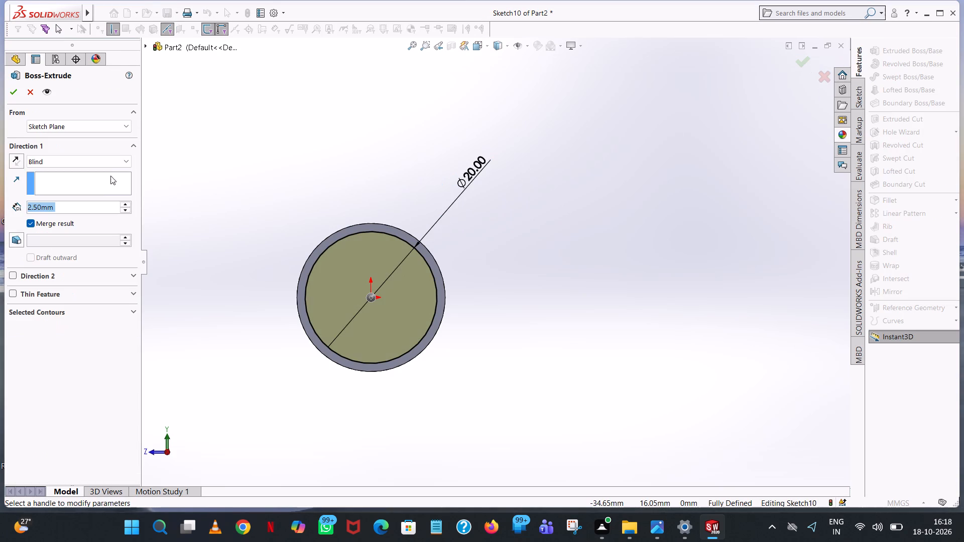
type("10")
key("Return")
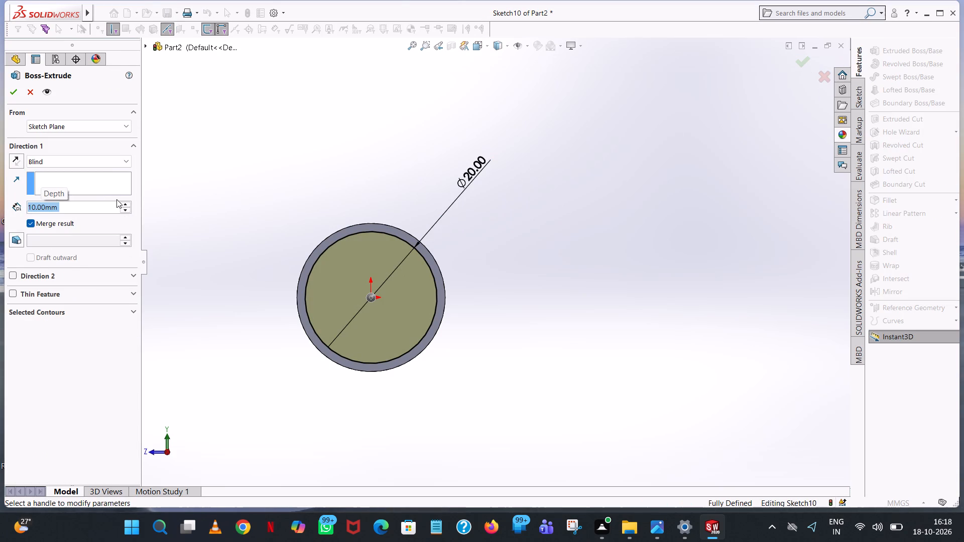
left_click(17, 95)
left_click(324, 196)
Start a boss extrusion on the new cylinder's outer end face and sketch a circle of radius 25/2 mm centred on the origin.
middle_click_drag(328, 197, 468, 162)
scroll(378, 189, "up", 1)
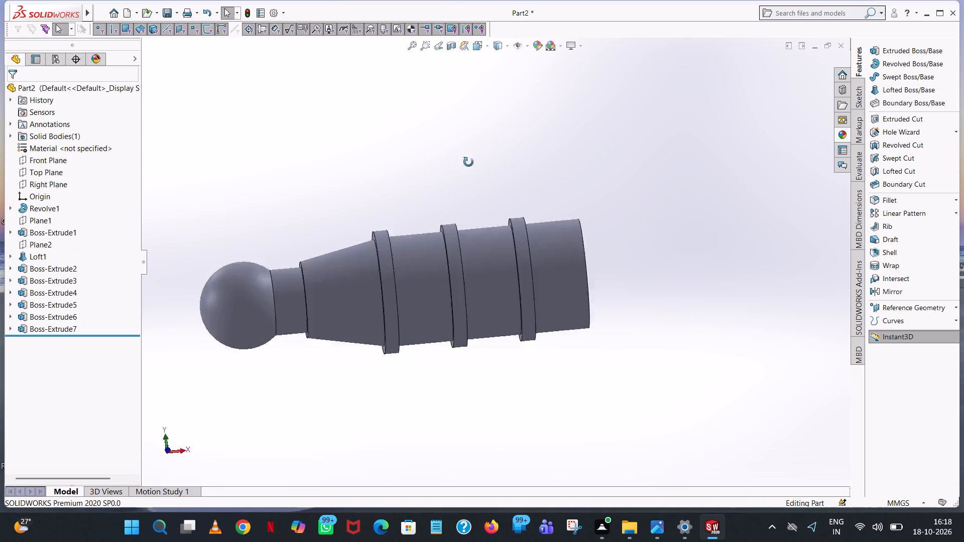
middle_click_drag(468, 162, 484, 159)
scroll(484, 159, "down", 1)
scroll(499, 187, "up", 1)
scroll(519, 291, "up", 3)
middle_click(519, 291)
middle_click_drag(507, 293, 462, 306)
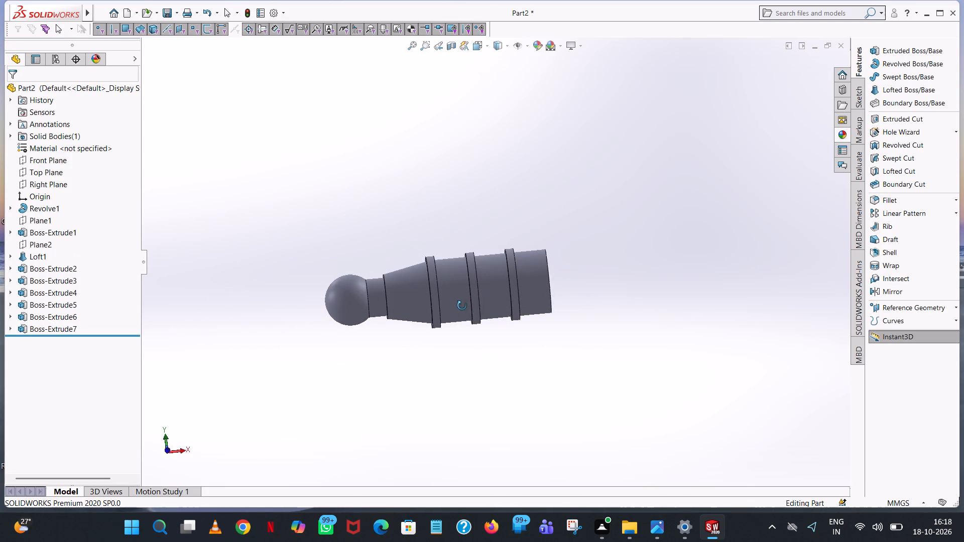
middle_click_drag(462, 306, 447, 317)
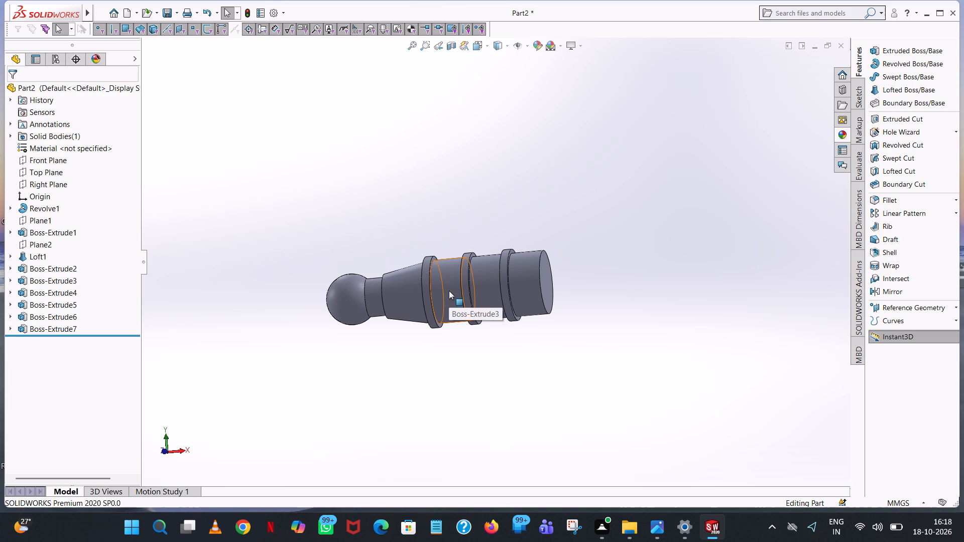
left_click(891, 46)
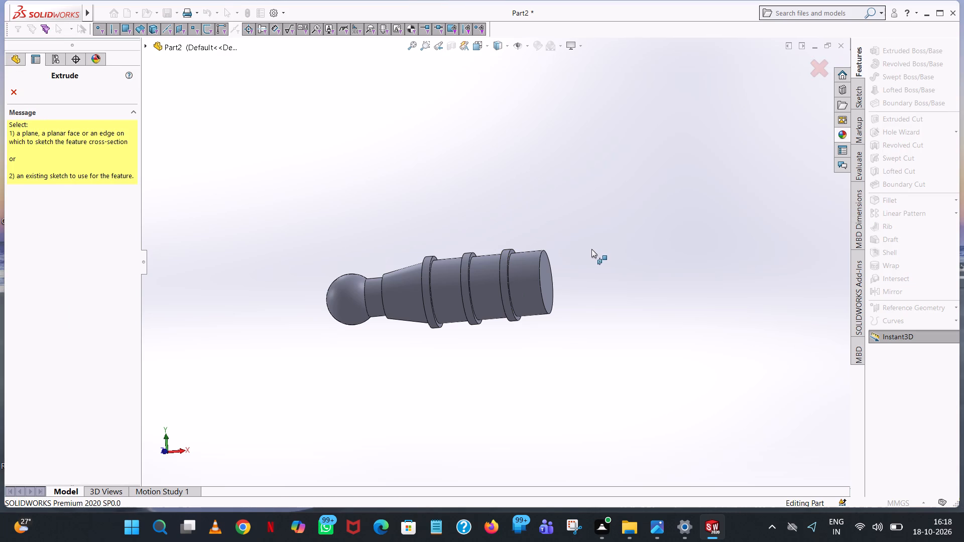
middle_click_drag(592, 248, 504, 250)
left_click(442, 284)
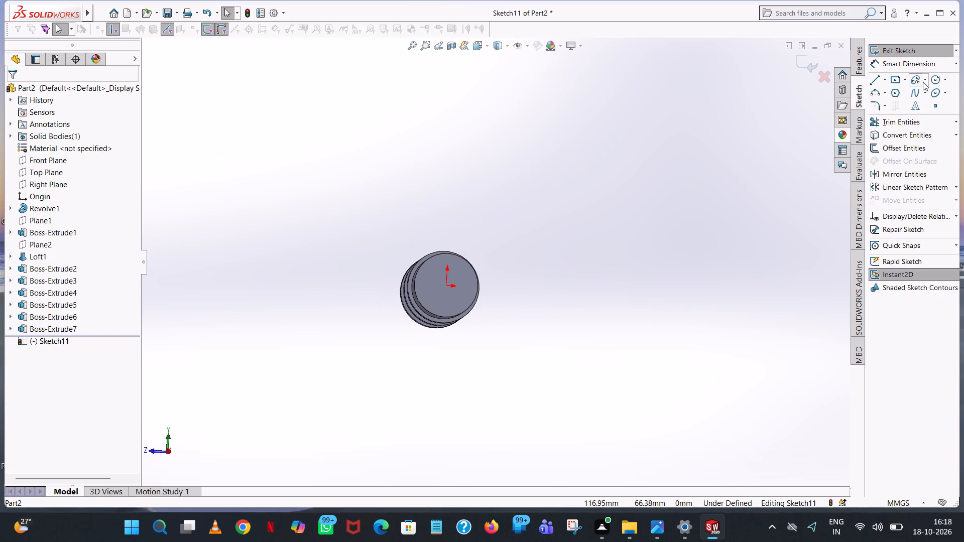
left_click(932, 81)
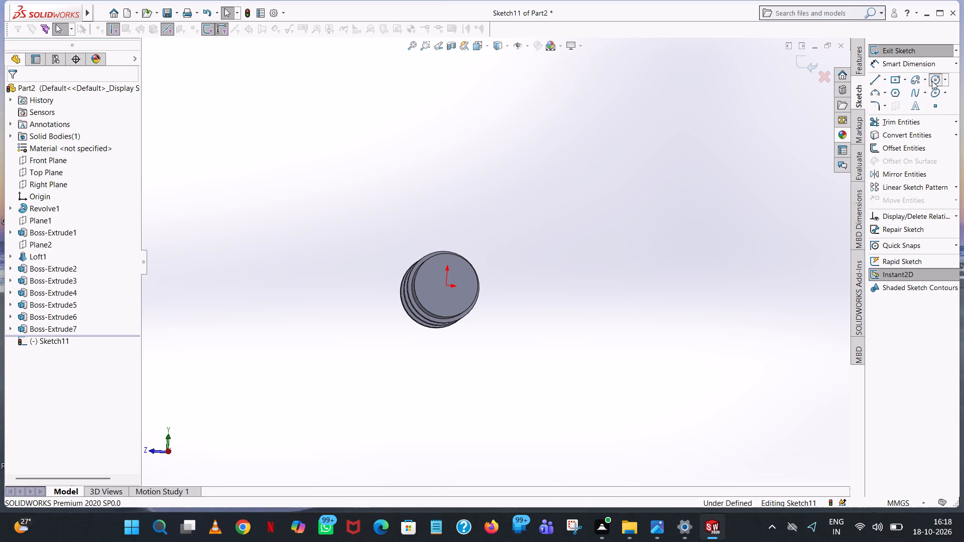
left_click(446, 284)
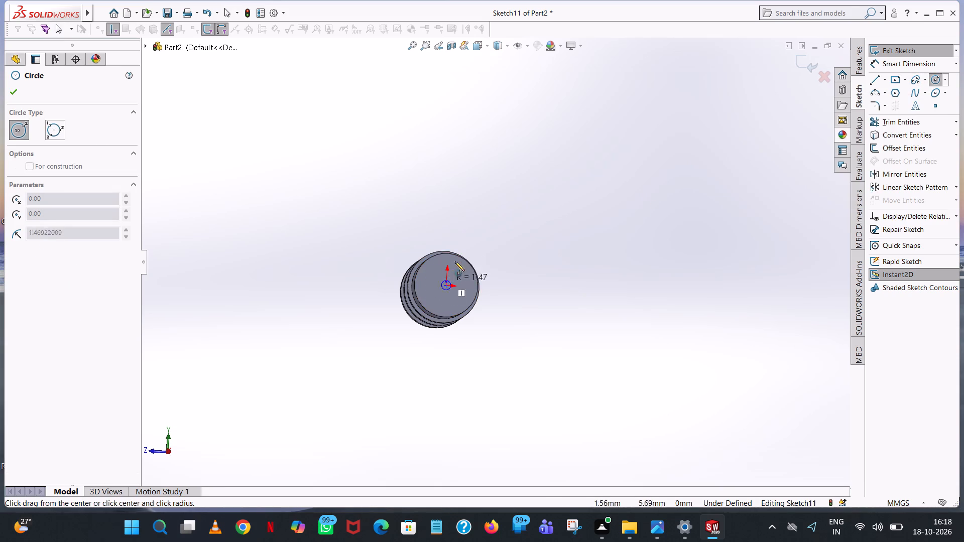
left_click(462, 243)
type("25/2")
key("Return")
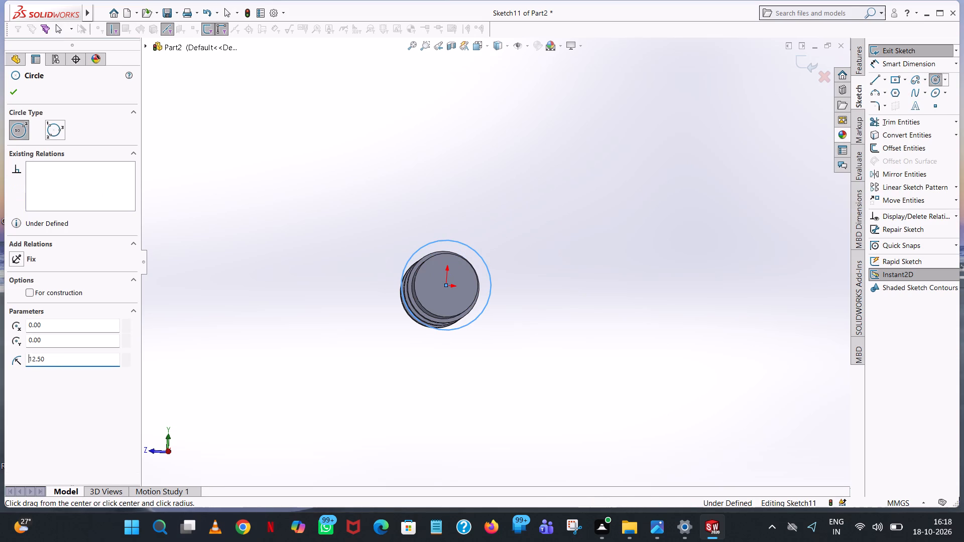
right_click(492, 160)
left_click(508, 169)
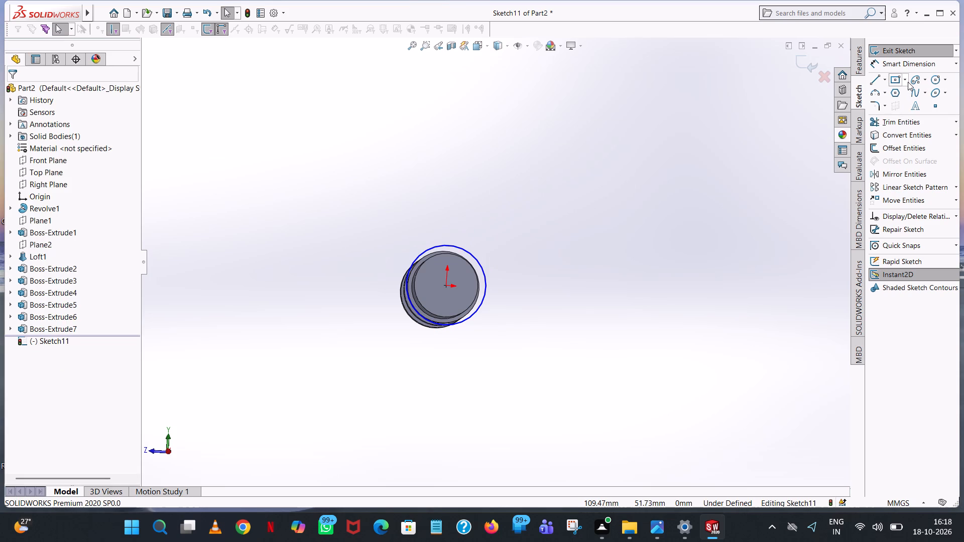
Add a 25 mm diameter dimension to the circle on the cylinder's end face.
left_click_drag(910, 83, 963, 187)
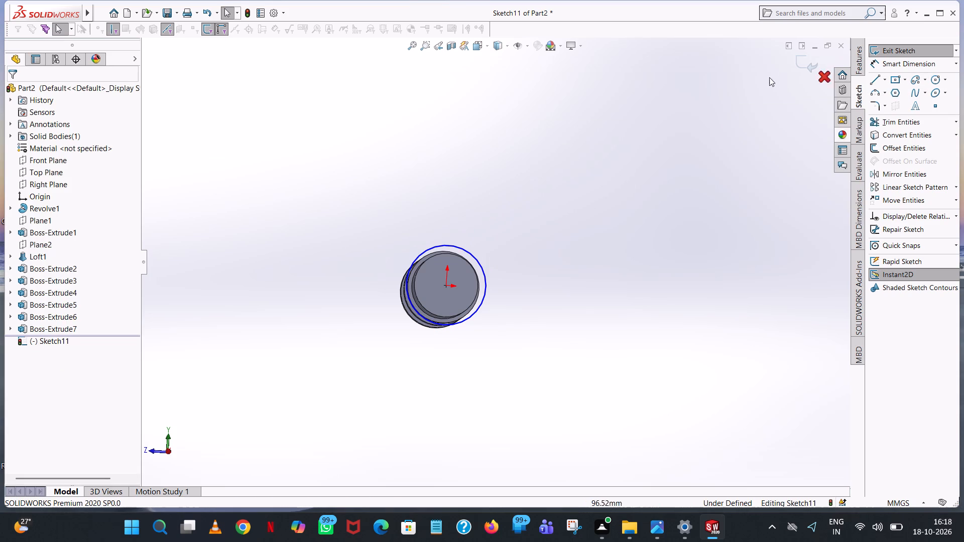
left_click(911, 61)
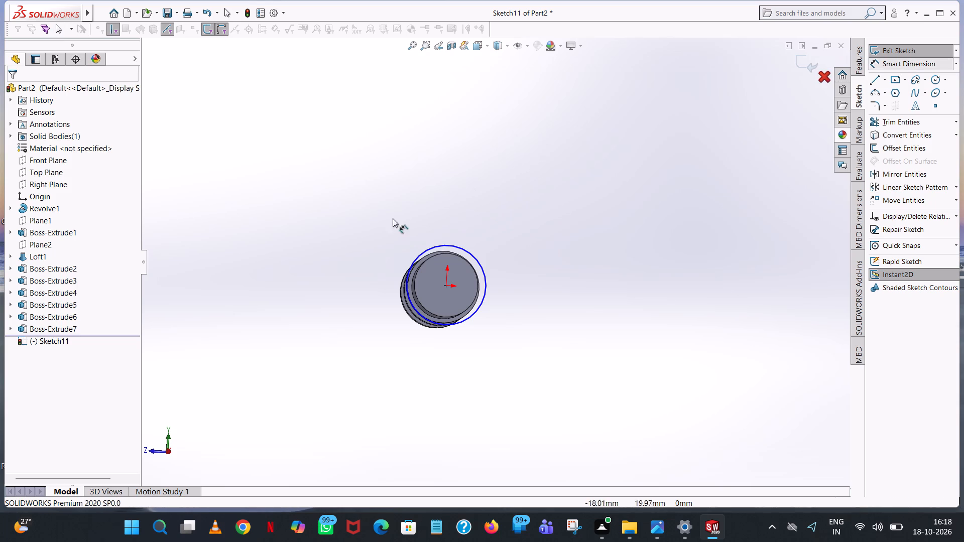
left_click(423, 253)
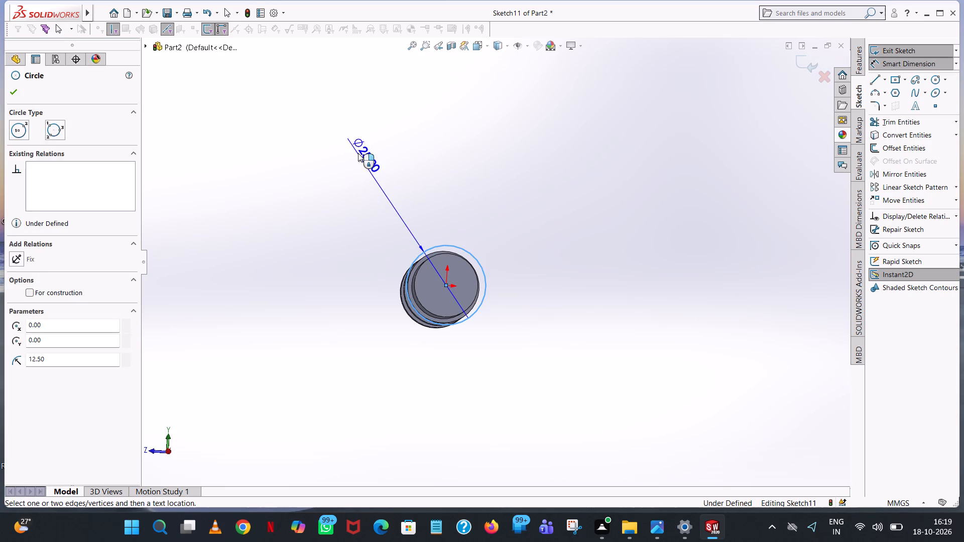
left_click(358, 152)
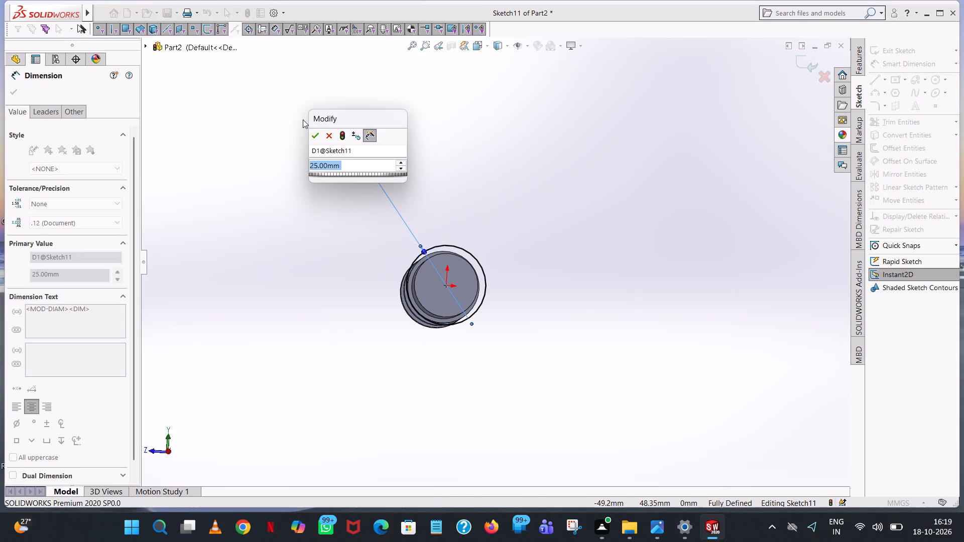
left_click(317, 131)
left_click(554, 149)
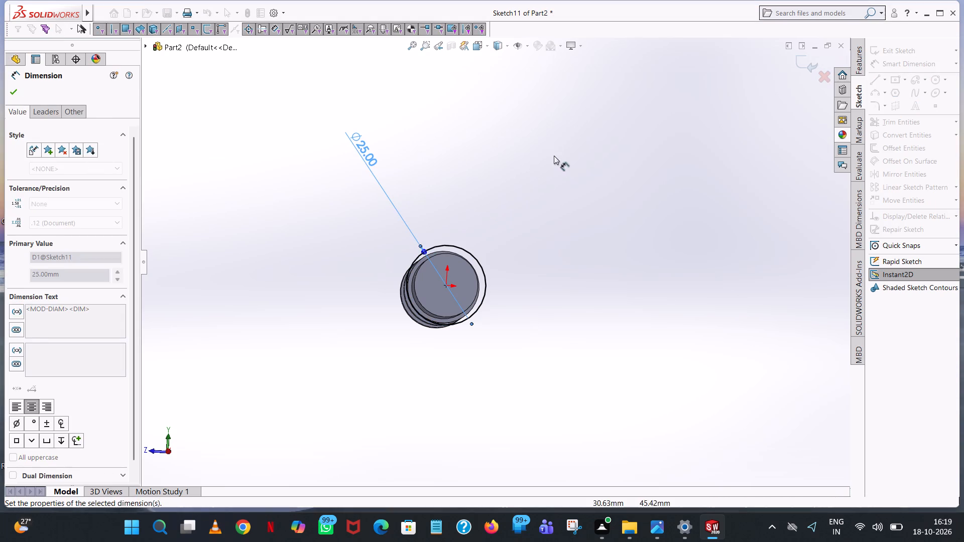
Extrude the 25 mm circle outward as a merged blind boss, 20 mm deep, to form the wider end cylinder.
left_click(857, 53)
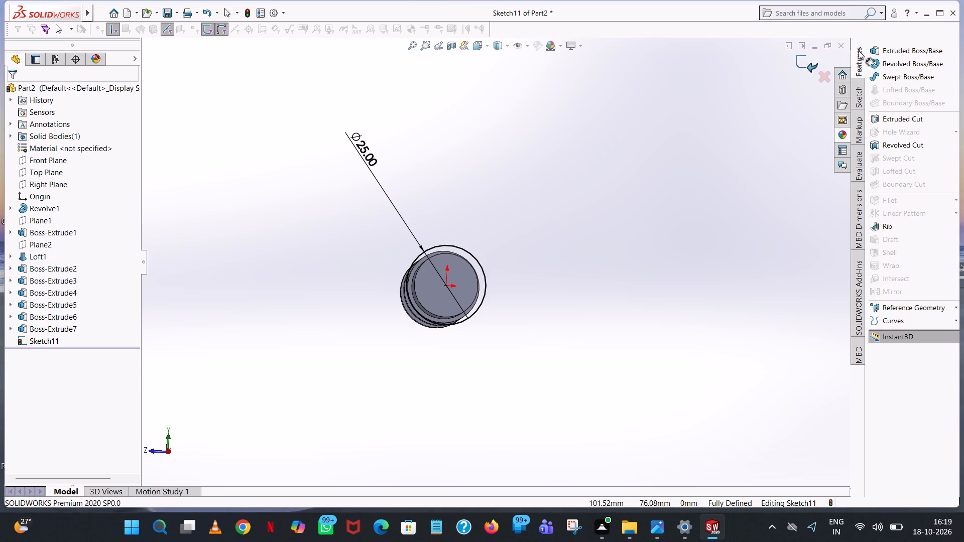
left_click(887, 50)
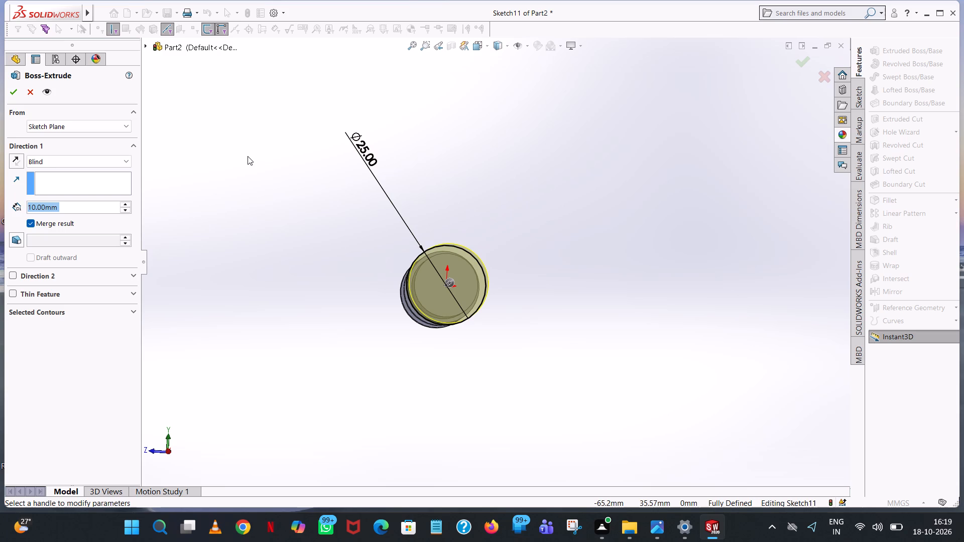
type("20")
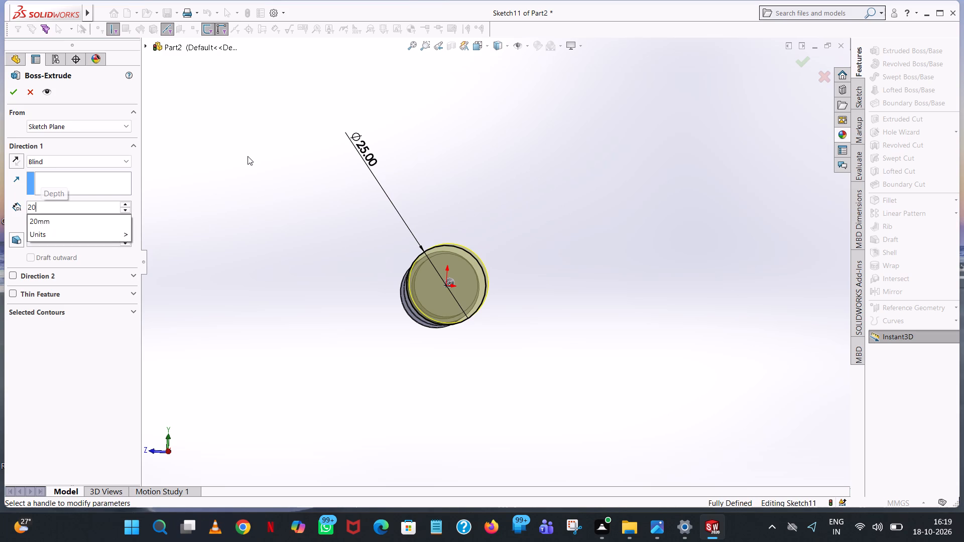
key("Return")
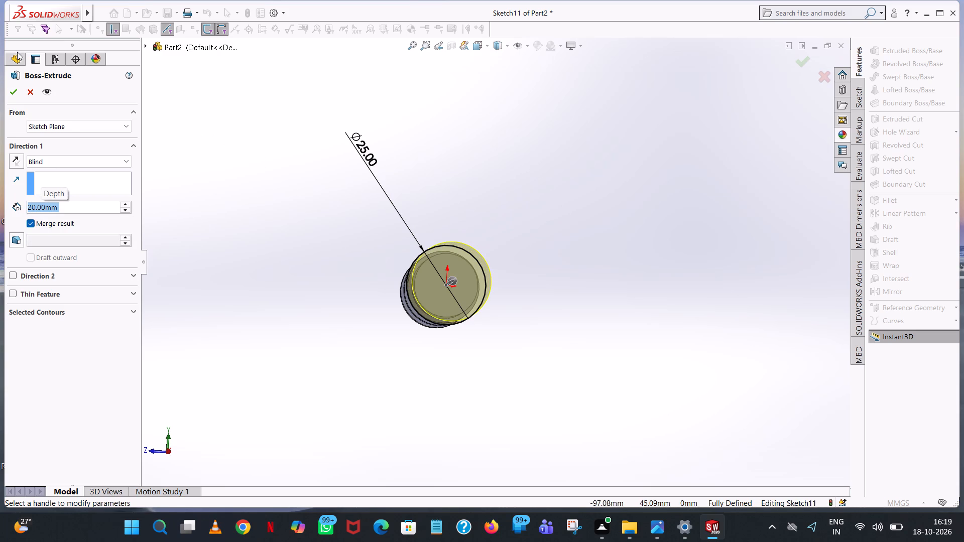
left_click(13, 92)
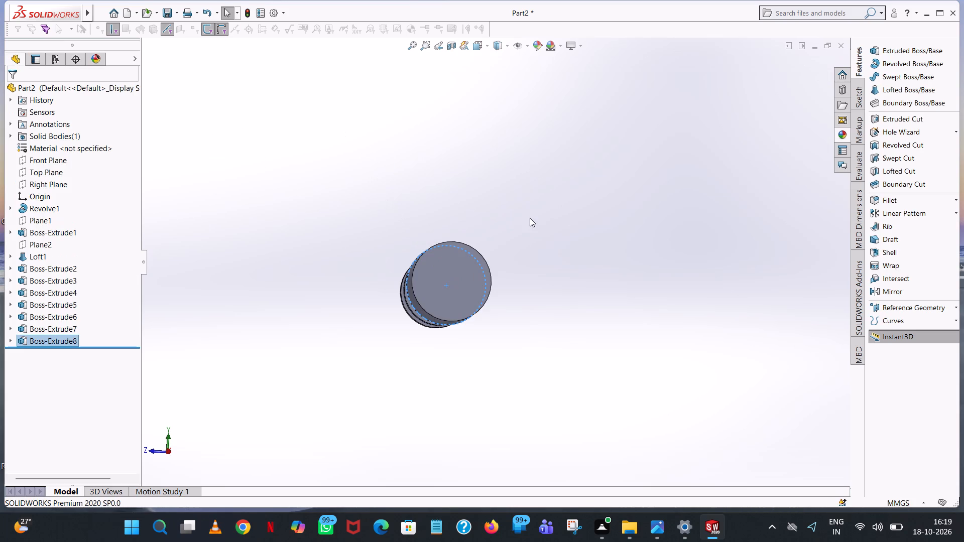
left_click(530, 218)
Create a reference plane offset 65 mm outward from the wide cylinder's outer end face.
middle_click_drag(533, 214, 642, 117)
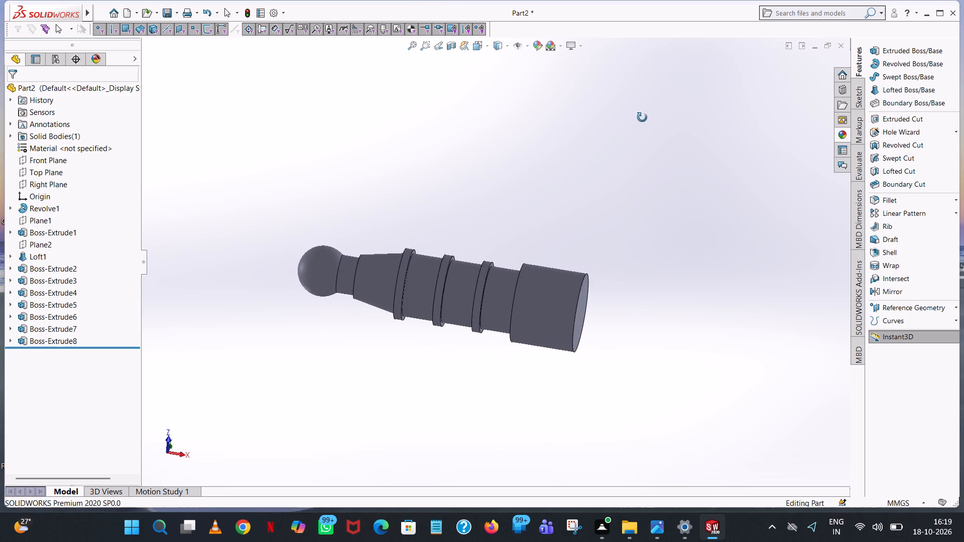
middle_click_drag(642, 117, 639, 149)
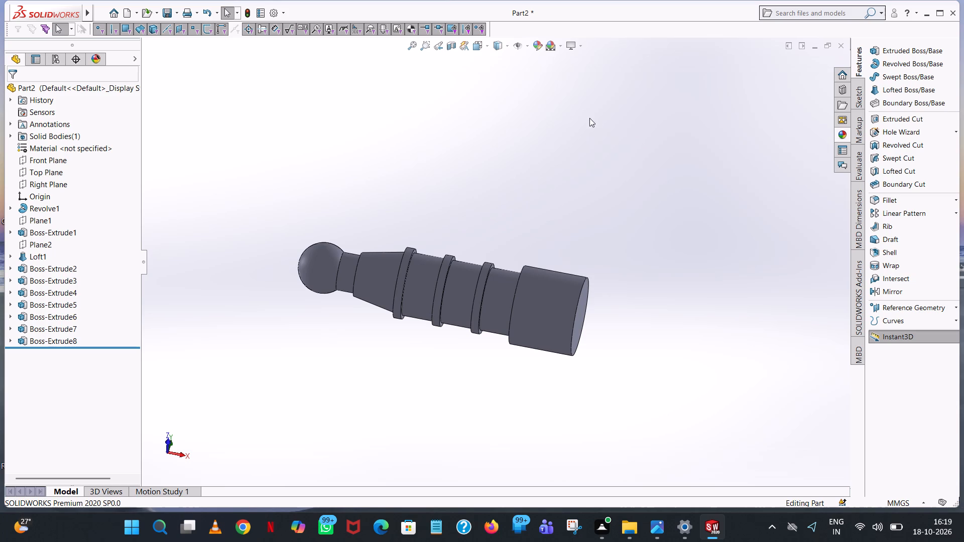
left_click(910, 310)
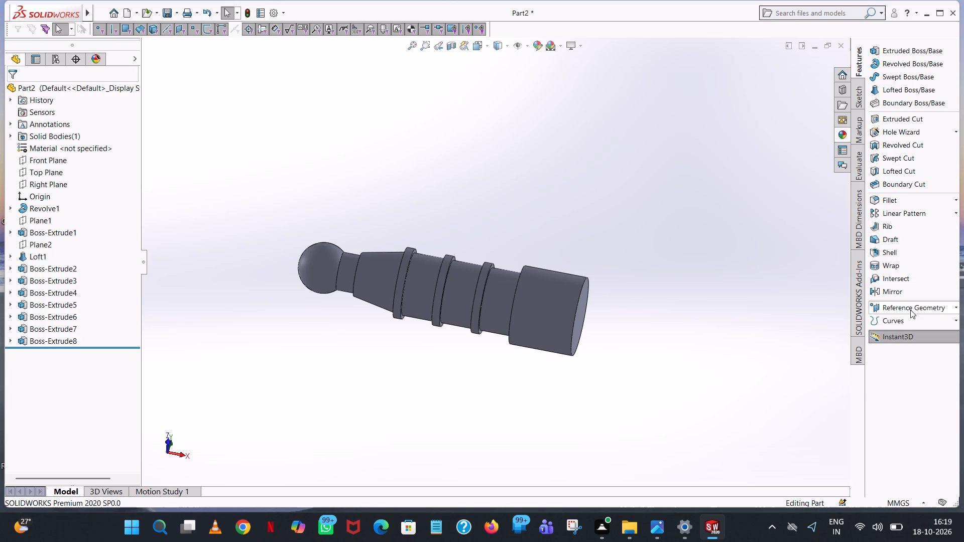
left_click(907, 312)
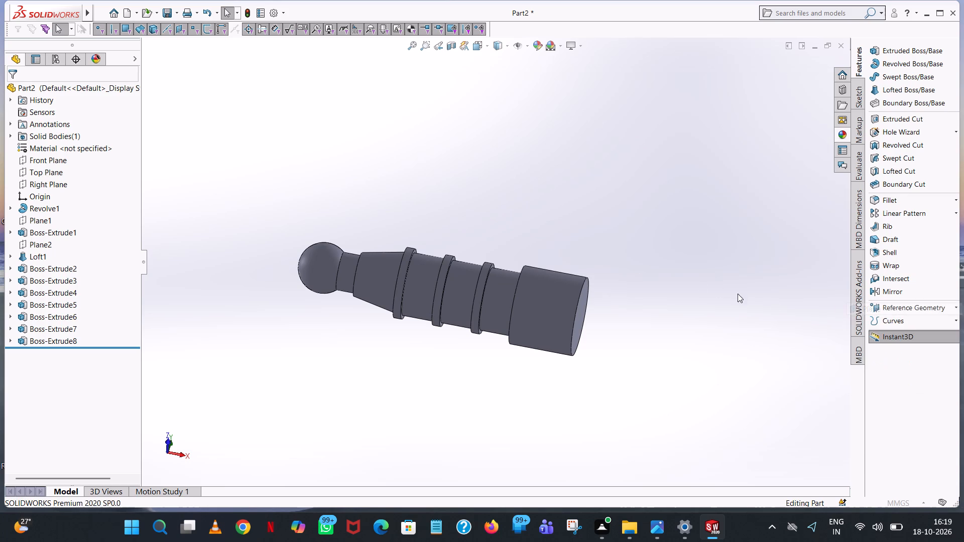
left_click(583, 302)
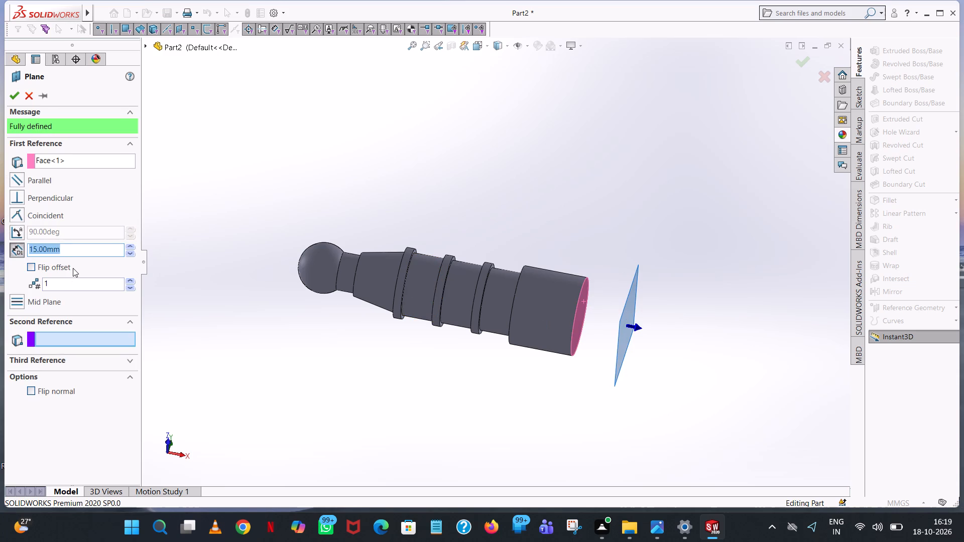
key("6")
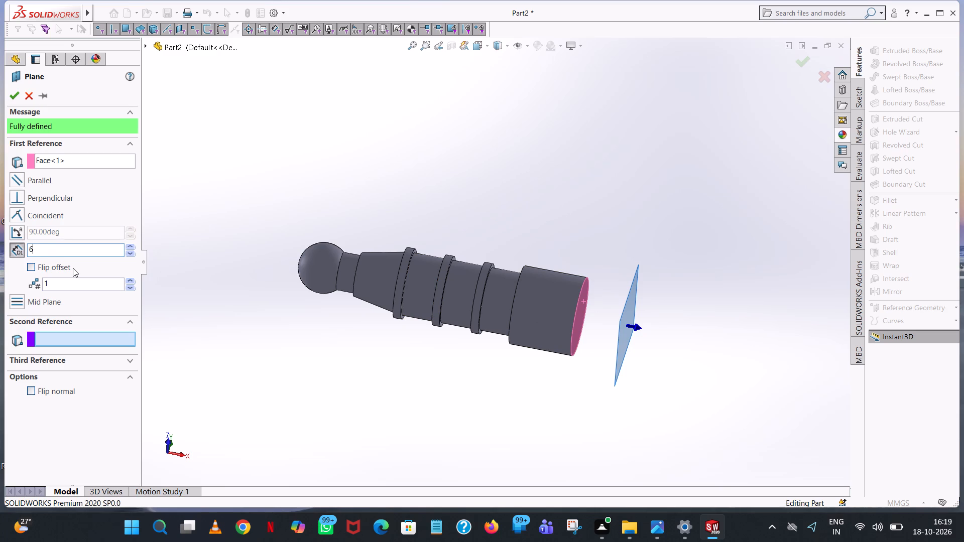
key("2")
key("BackSpace")
key("5")
key("Return")
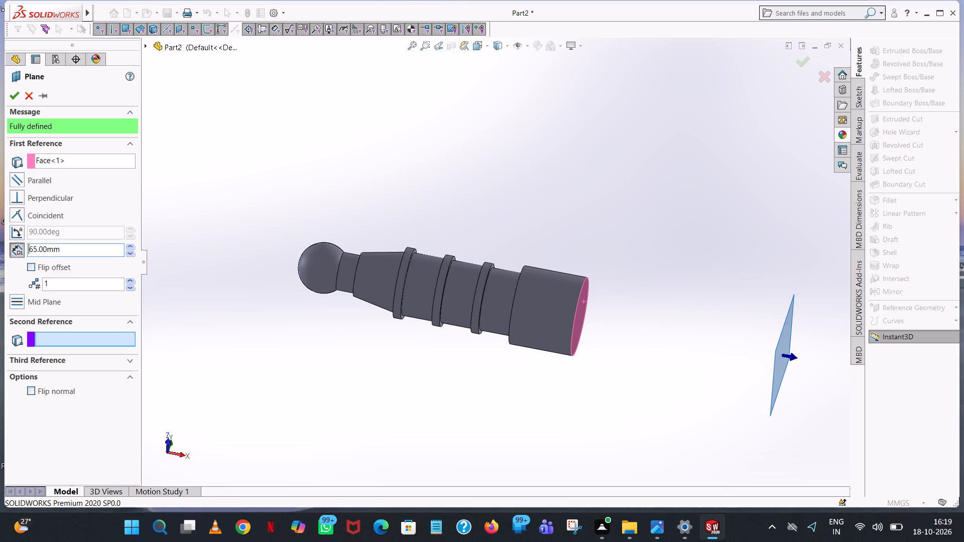
left_click(15, 94)
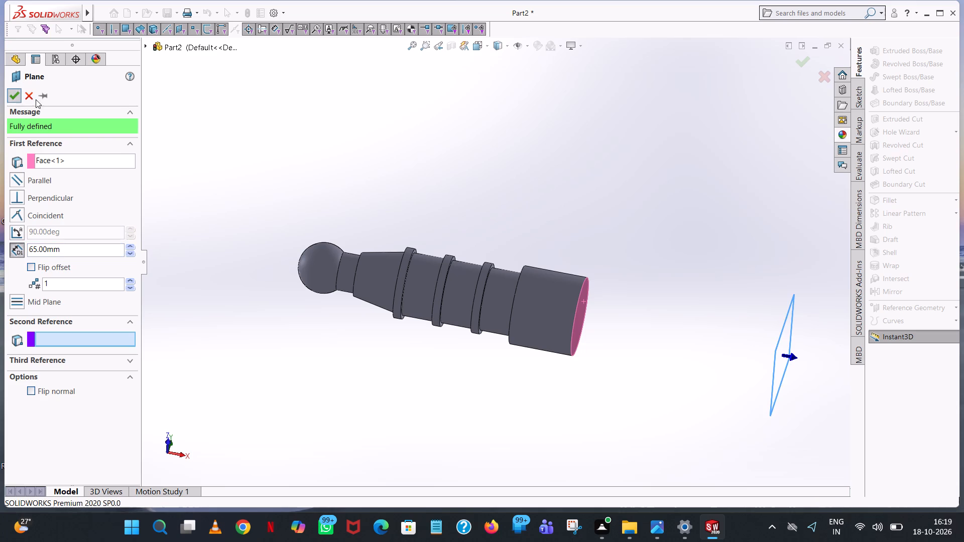
left_click(627, 230)
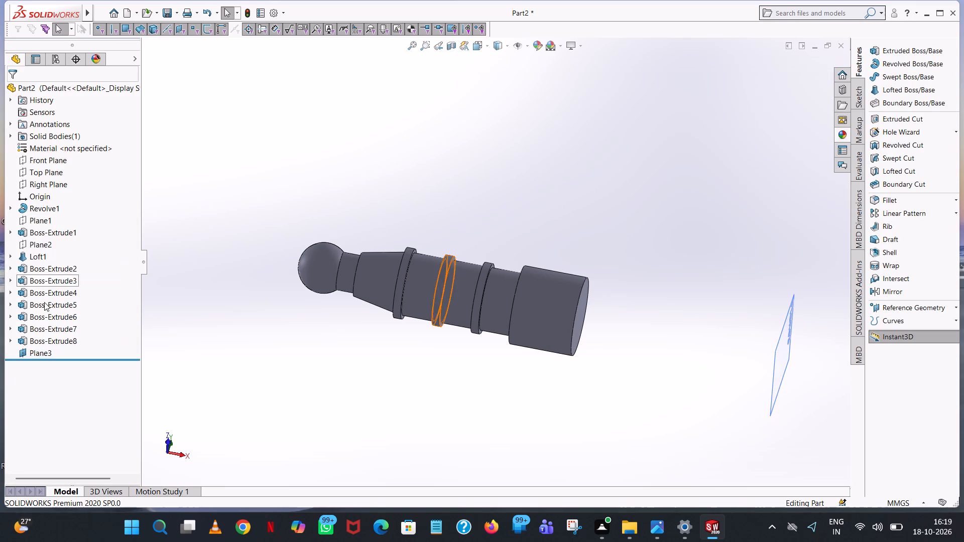
Sketch a circle of radius 15/2 mm centred on the origin on the plane offset 65 mm from the wide cylinder.
left_click(37, 351)
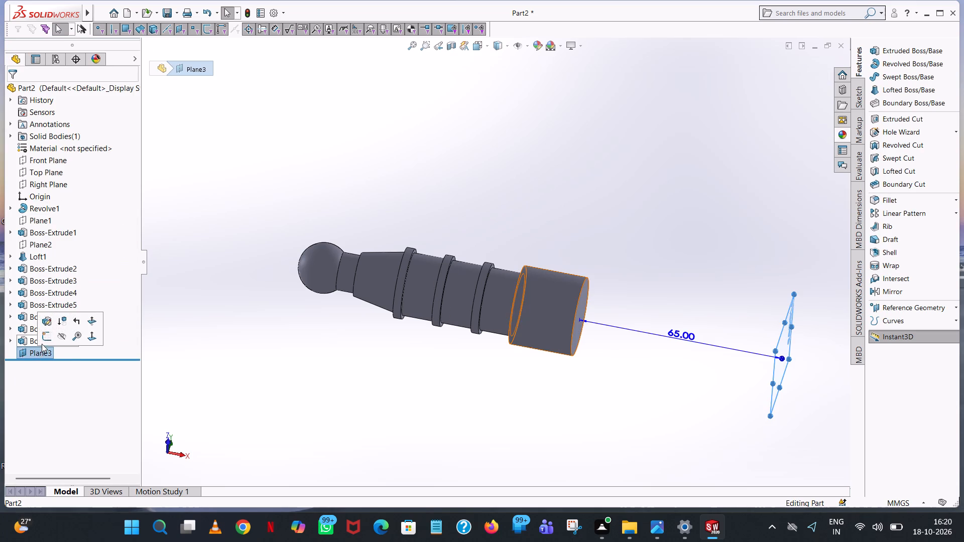
left_click(44, 337)
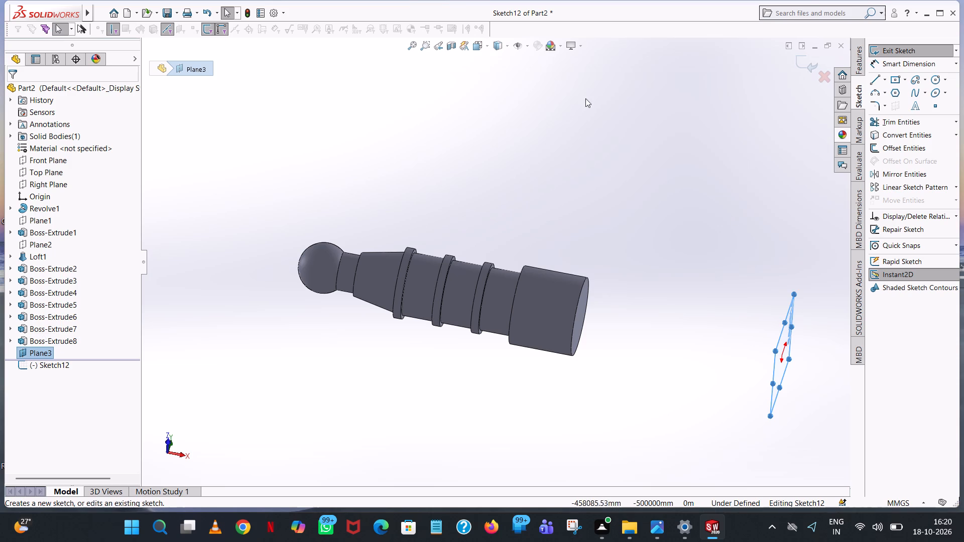
left_click(488, 46)
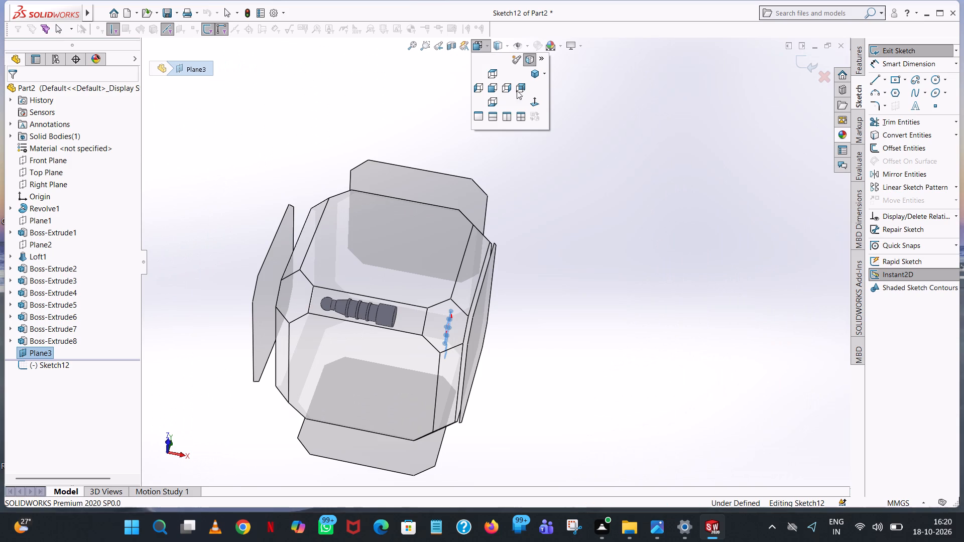
left_click(531, 102)
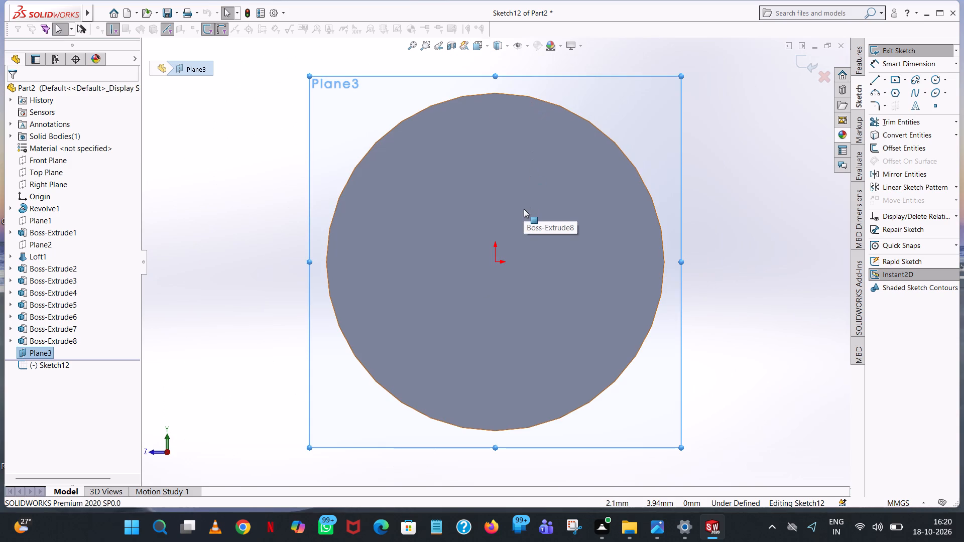
left_click(937, 77)
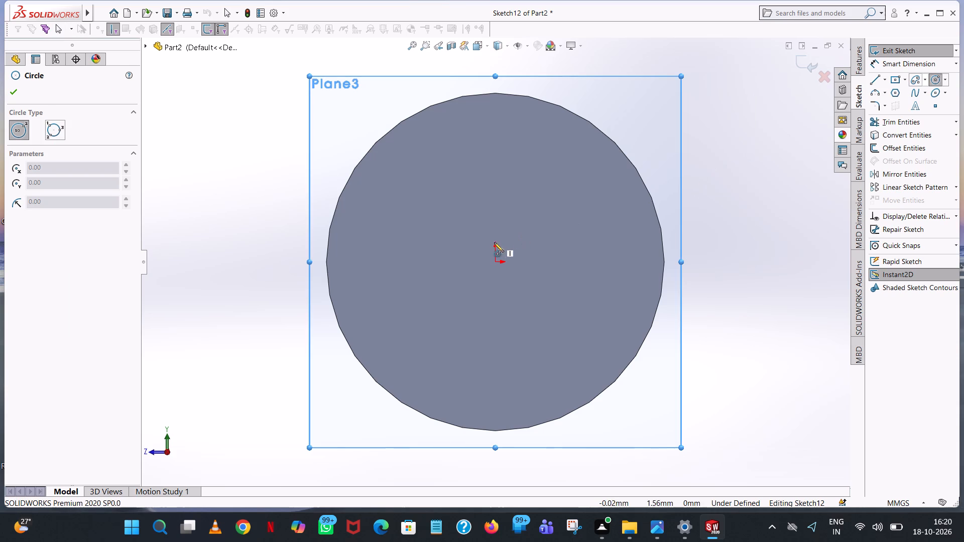
left_click(495, 262)
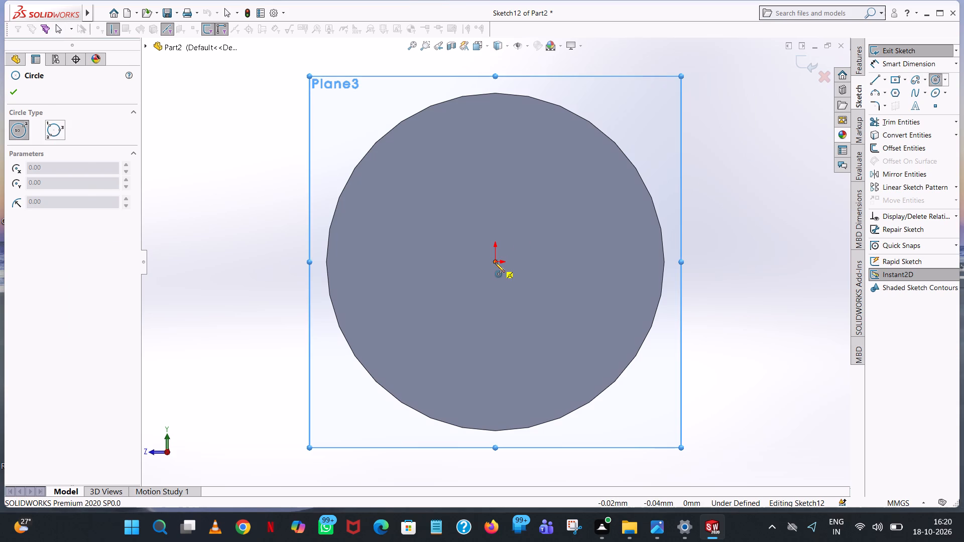
left_click(546, 219)
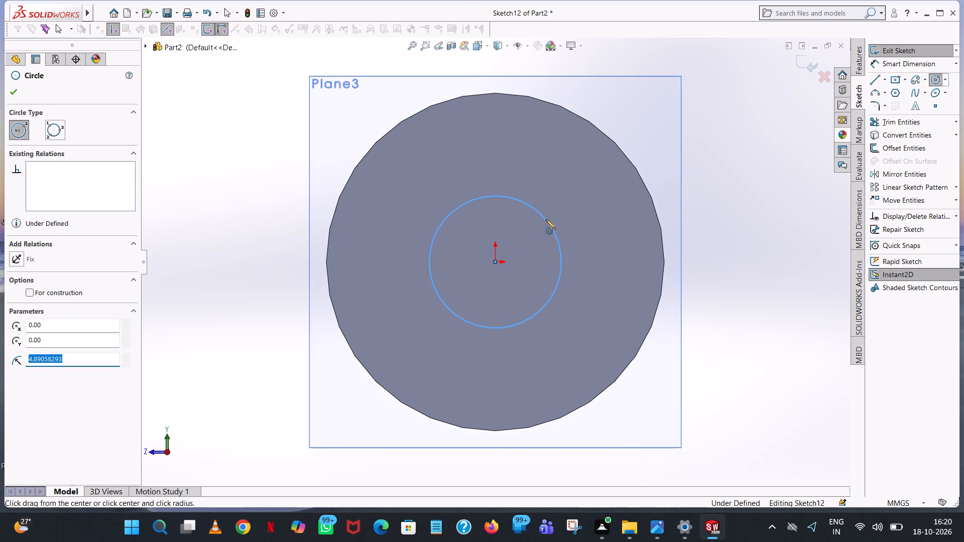
type("15/2")
key("Return")
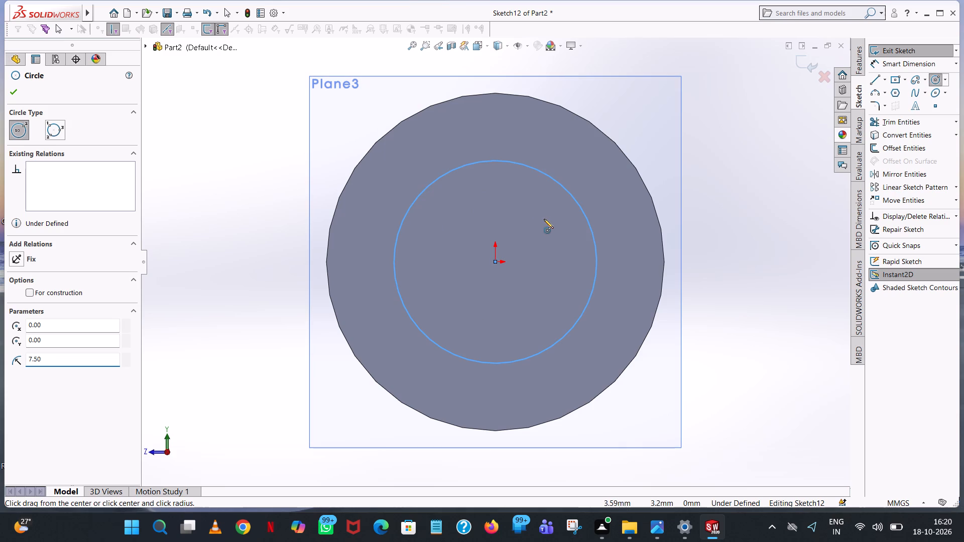
right_click(544, 219)
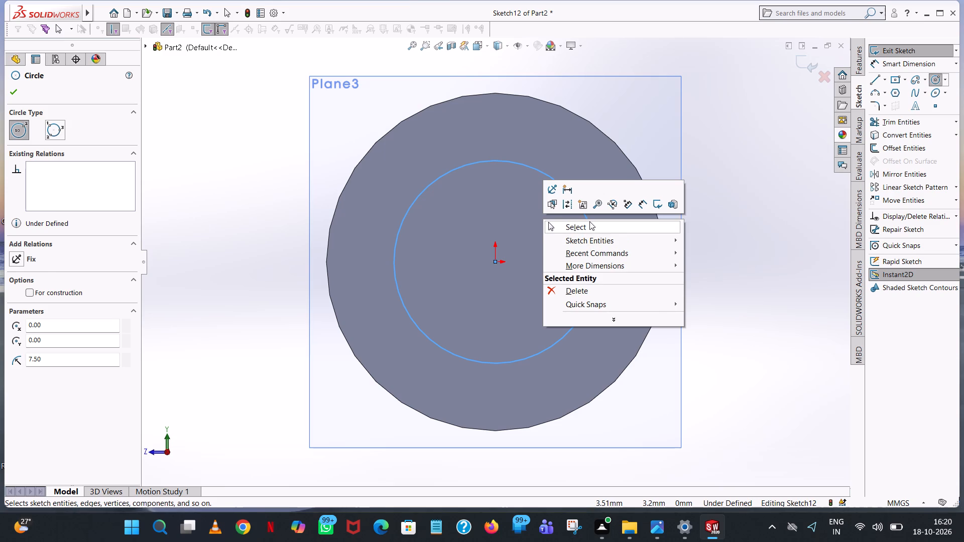
left_click(589, 221)
Add a 15 mm diameter dimension to the circle on the offset plane and close the sketch.
left_click(890, 64)
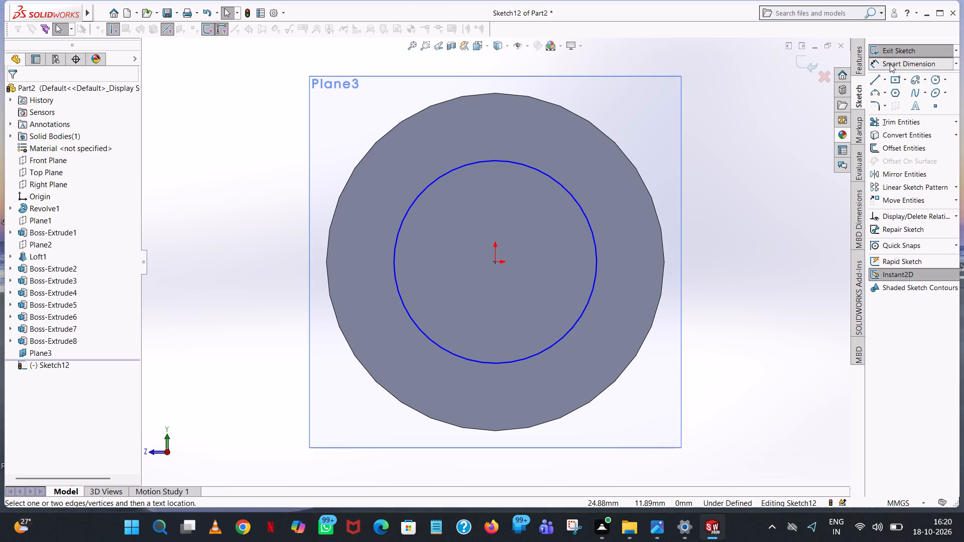
left_click(560, 183)
left_click(745, 216)
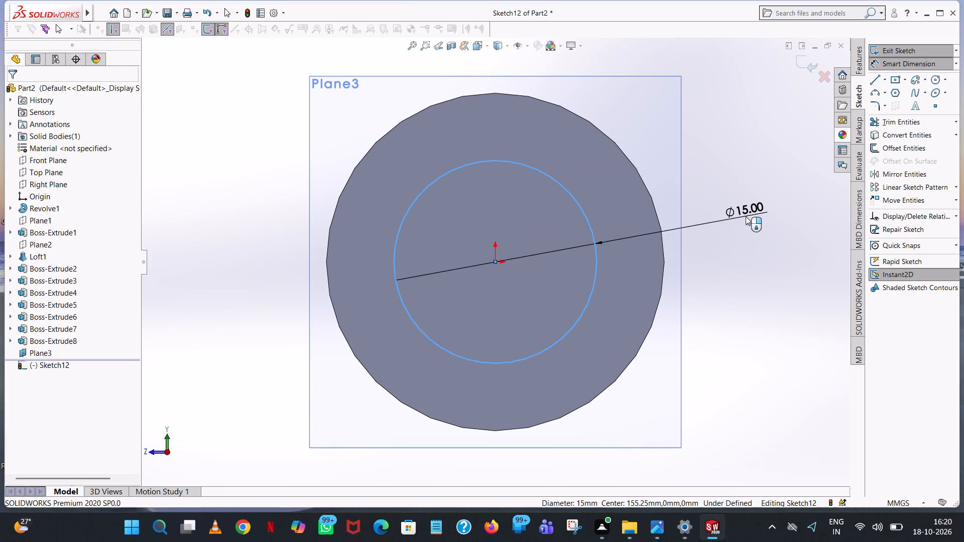
left_click(704, 203)
left_click(736, 146)
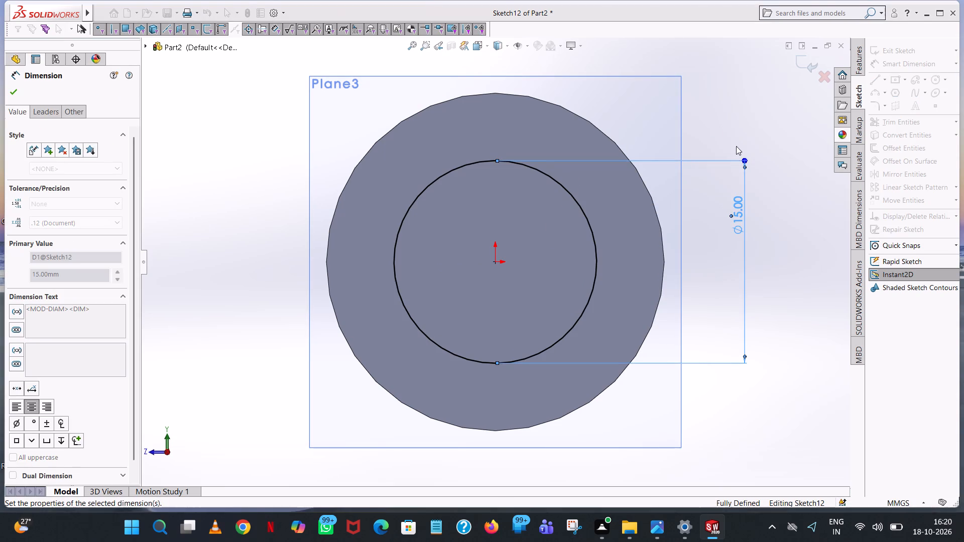
middle_click_drag(726, 154, 755, 163)
scroll(755, 163, "up", 6)
scroll(691, 203, "up", 1)
middle_click_drag(693, 204, 737, 200)
scroll(733, 194, "up", 4)
middle_click_drag(614, 302, 635, 302)
scroll(624, 304, "up", 1)
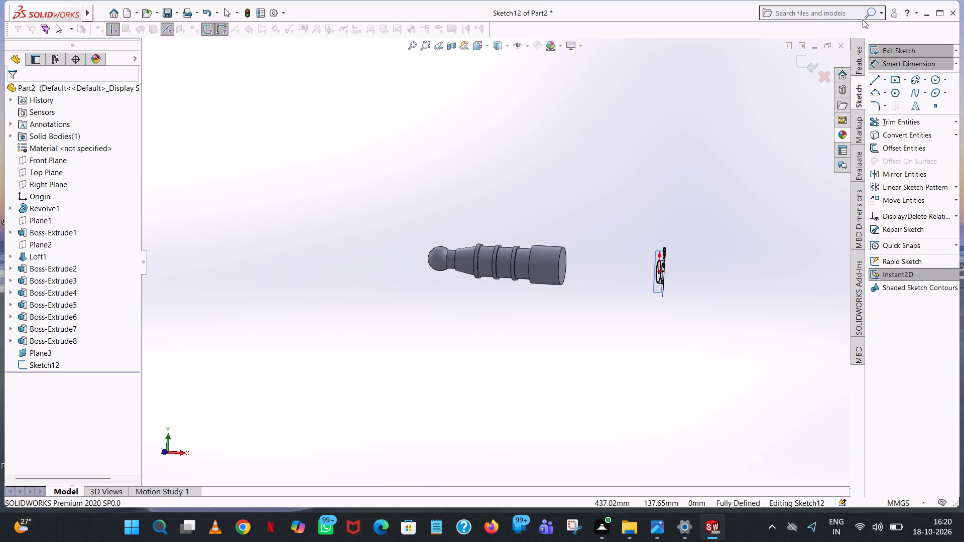
left_click(891, 48)
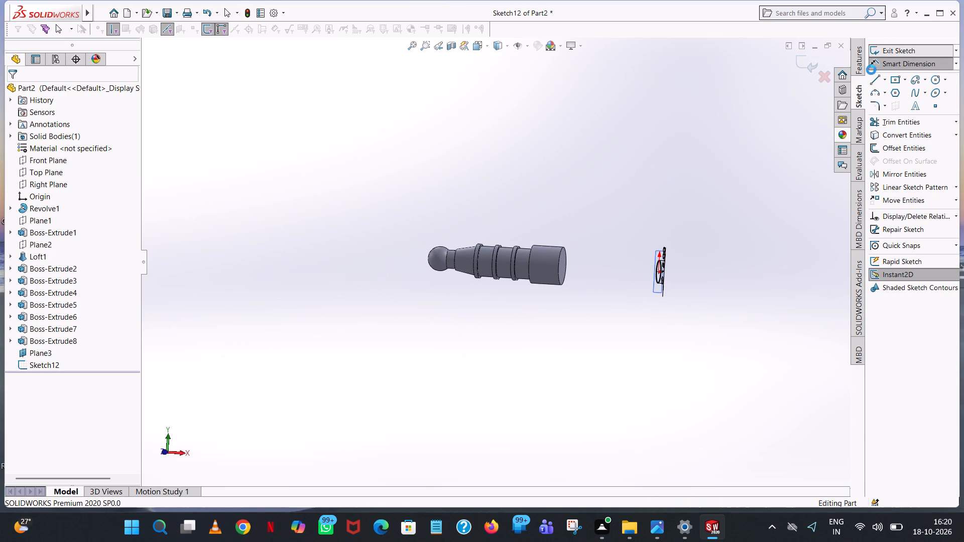
left_click(784, 96)
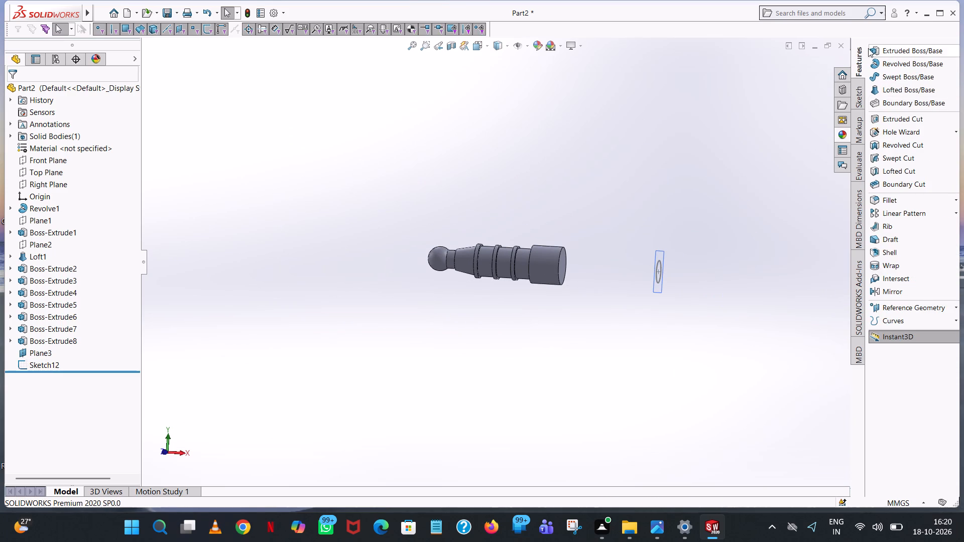
Start a boss extrusion on the wide cylinder's outer end face and sketch a circle of radius 25/2 mm centred on the origin.
left_click(868, 48)
left_click(883, 48)
scroll(579, 268, "down", 4)
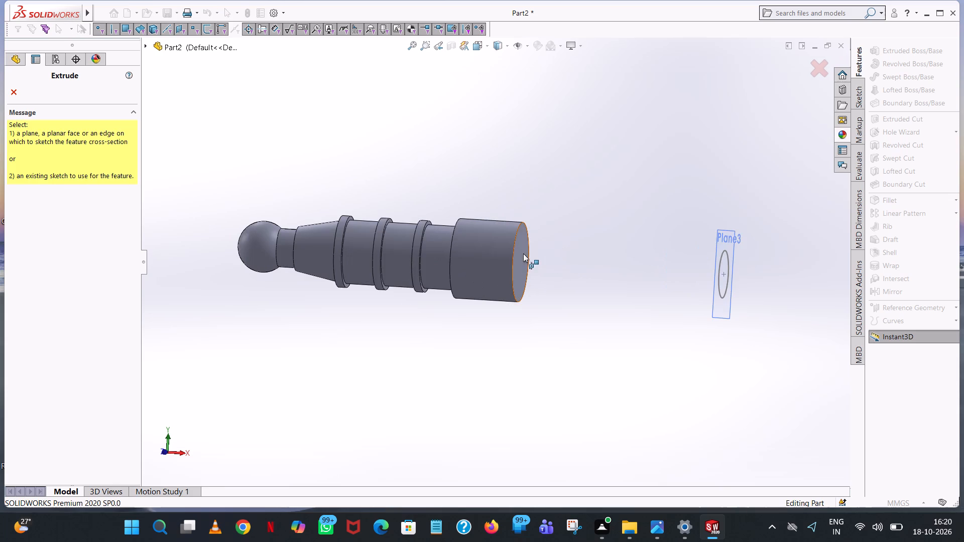
left_click(523, 253)
left_click(931, 78)
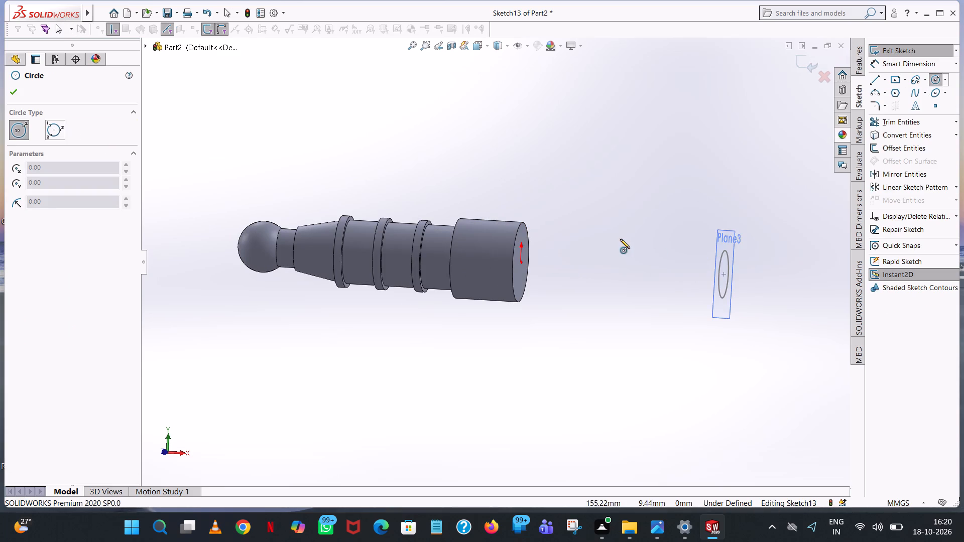
middle_click_drag(620, 239, 557, 245)
scroll(481, 264, "down", 5)
left_click(532, 261)
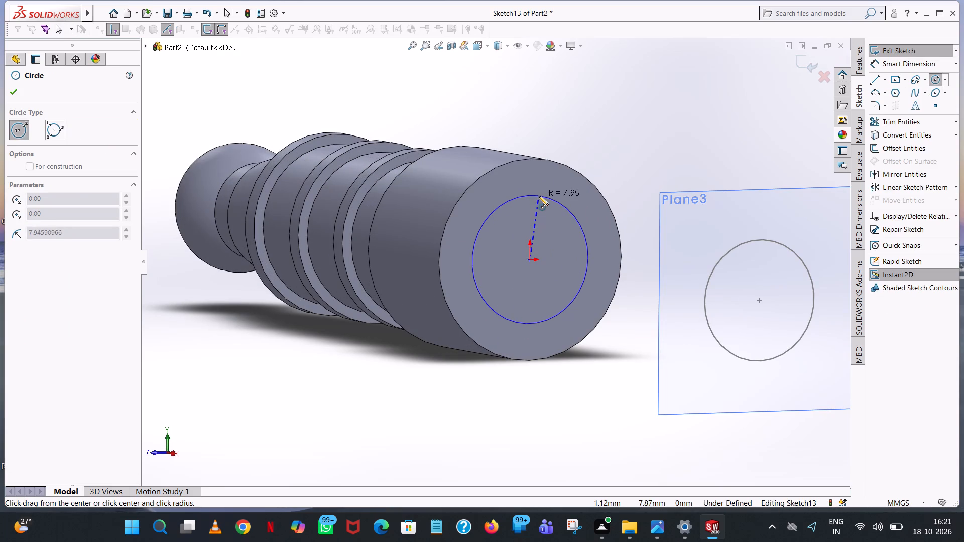
left_click(530, 160)
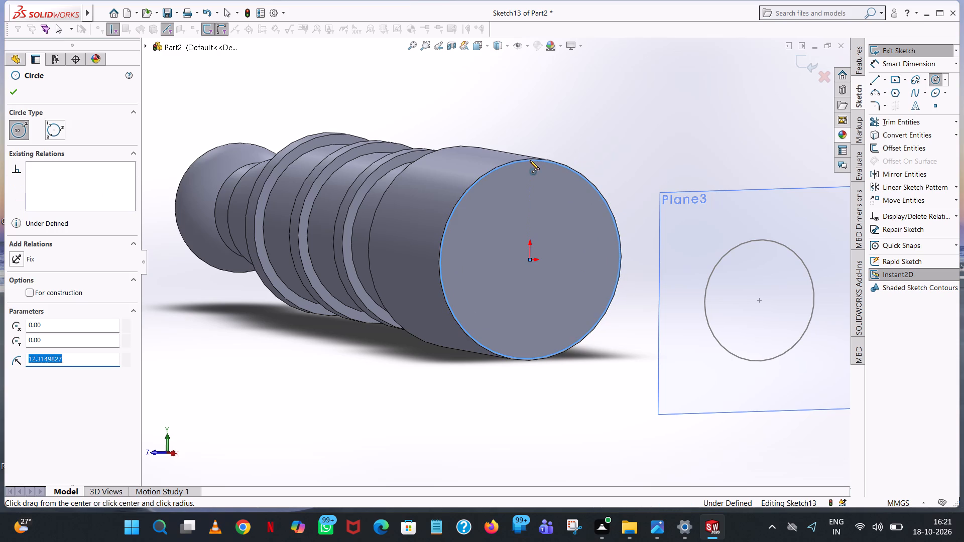
type("25")
key("slash")
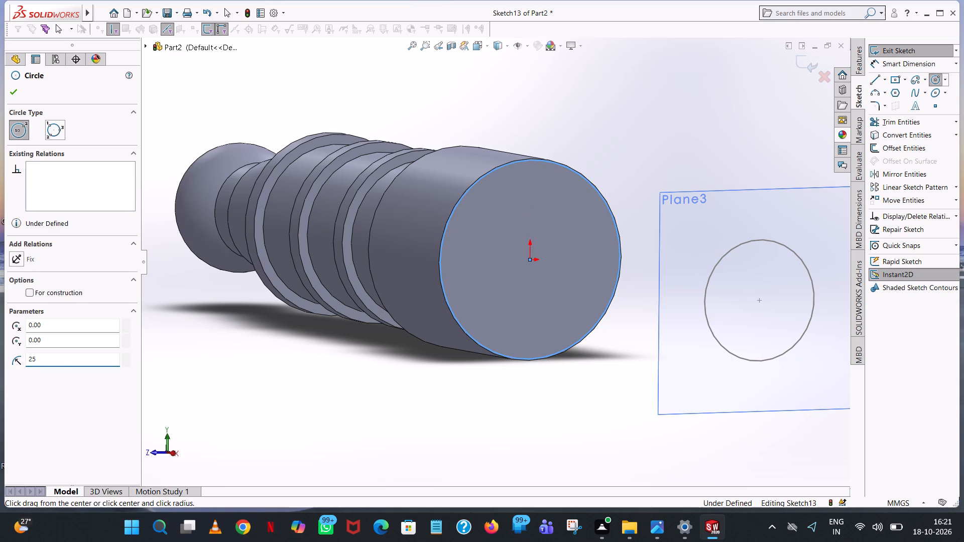
key("2")
key("Return")
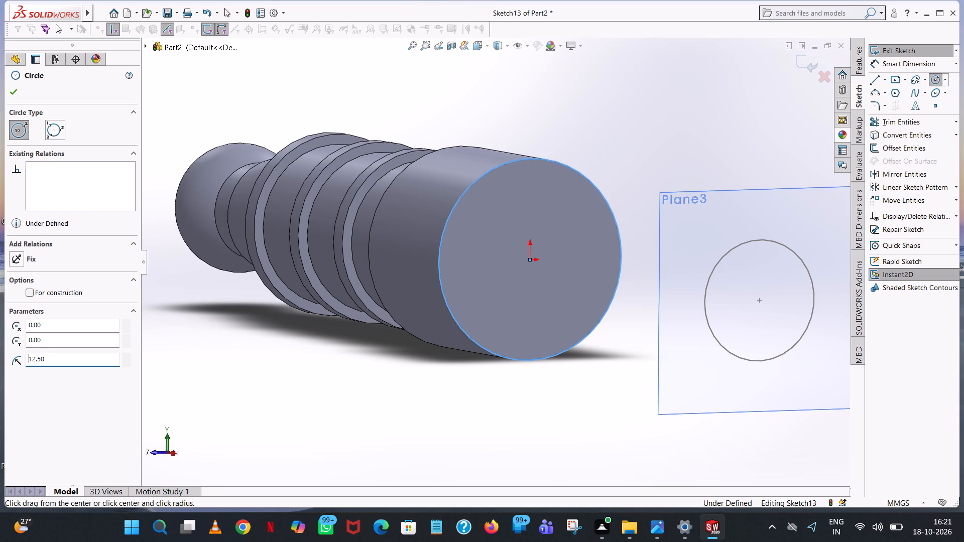
left_click(13, 89)
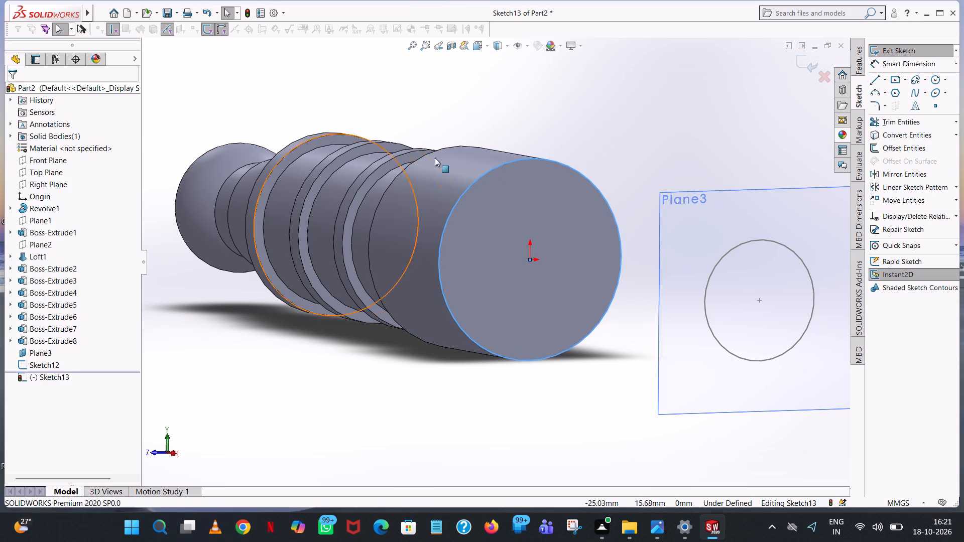
left_click(568, 94)
Abandon the boss extrusion of the end-face circle and close the sketch, keeping it as a loft profile.
middle_click_drag(584, 95, 603, 100)
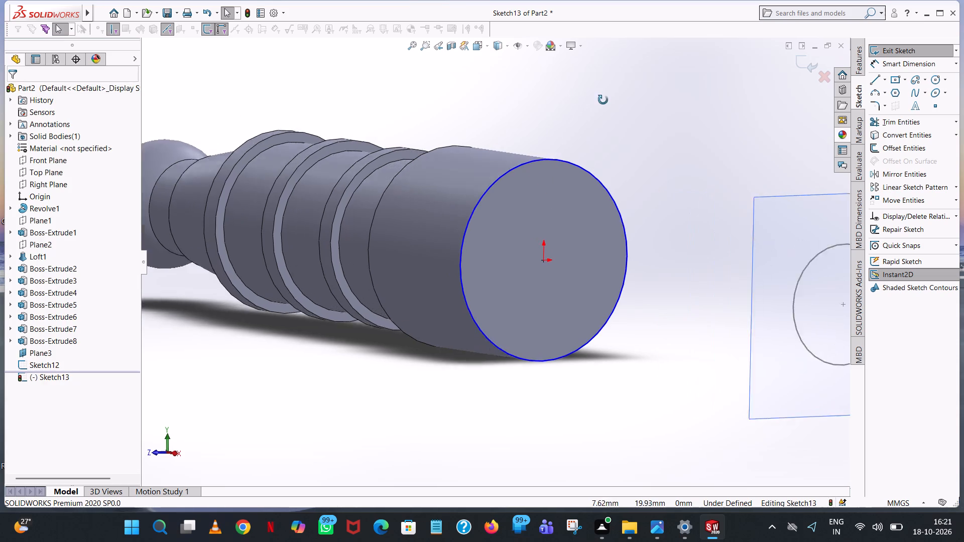
middle_click_drag(603, 100, 609, 104)
scroll(609, 104, "up", 5)
middle_click_drag(585, 164, 616, 152)
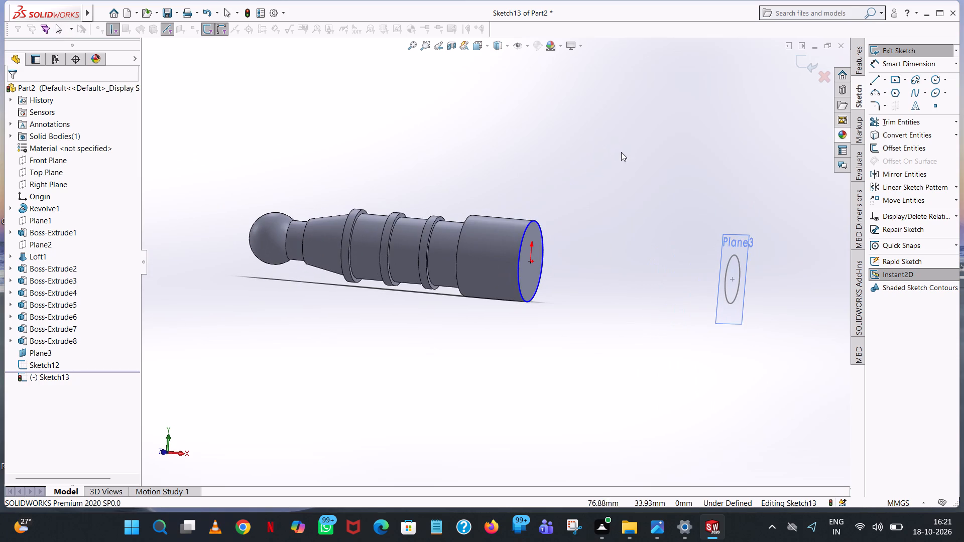
left_click(886, 48)
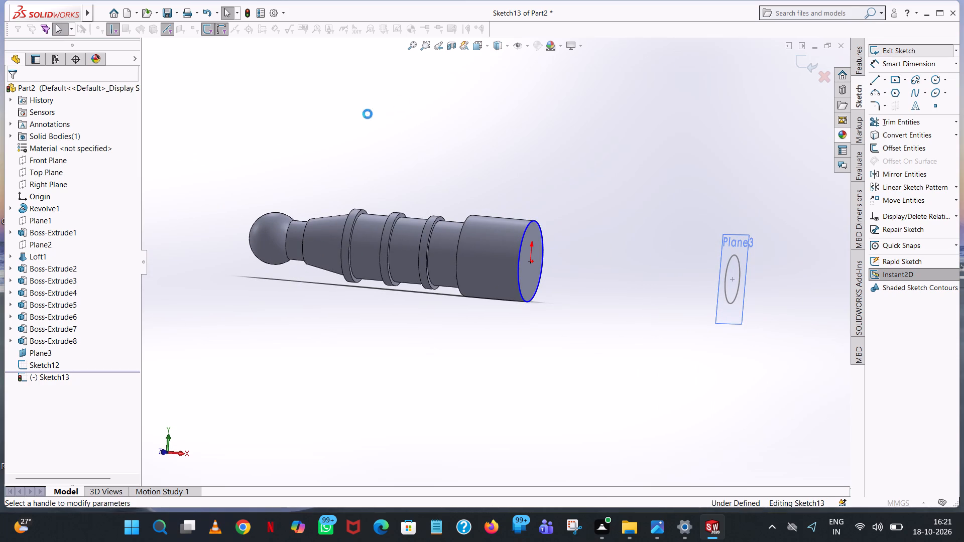
left_click(28, 89)
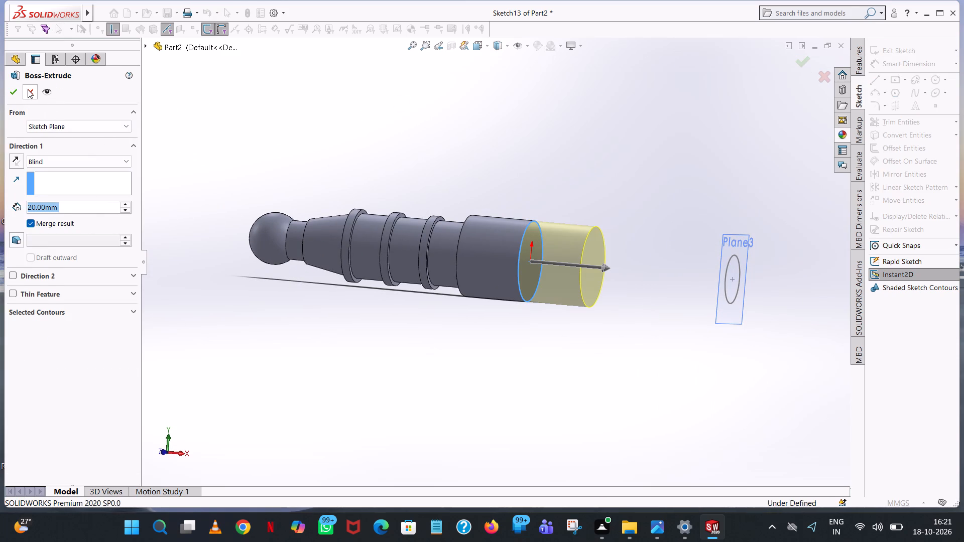
left_click(640, 186)
left_click(647, 160)
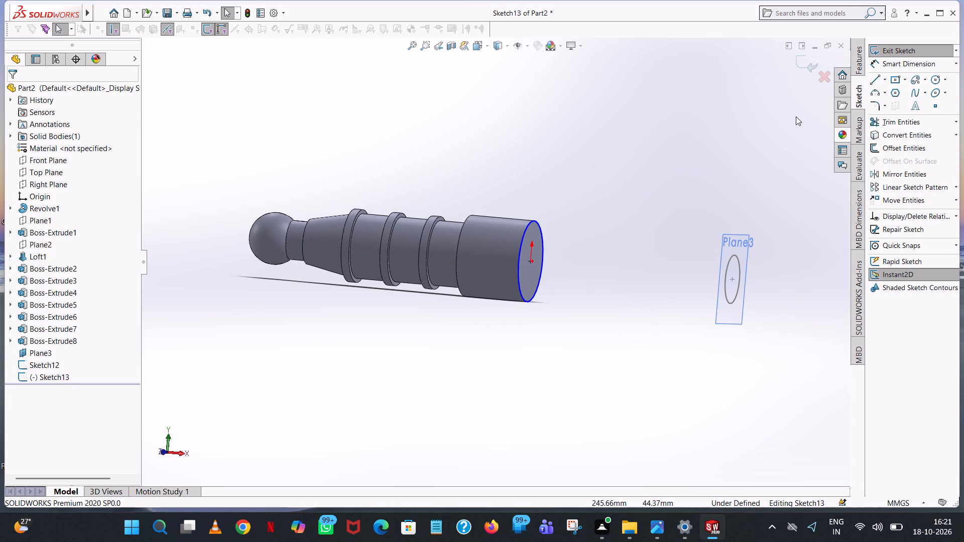
left_click(892, 47)
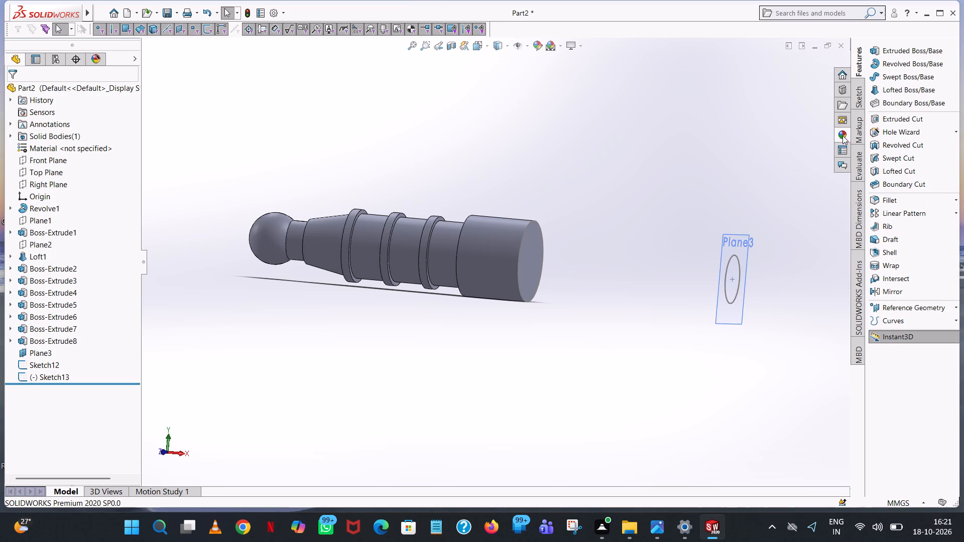
Loft a merged boss from the 25 mm circle on the cylinder's end face to the 15 mm circle on the offset plane.
left_click(891, 92)
left_click(521, 242)
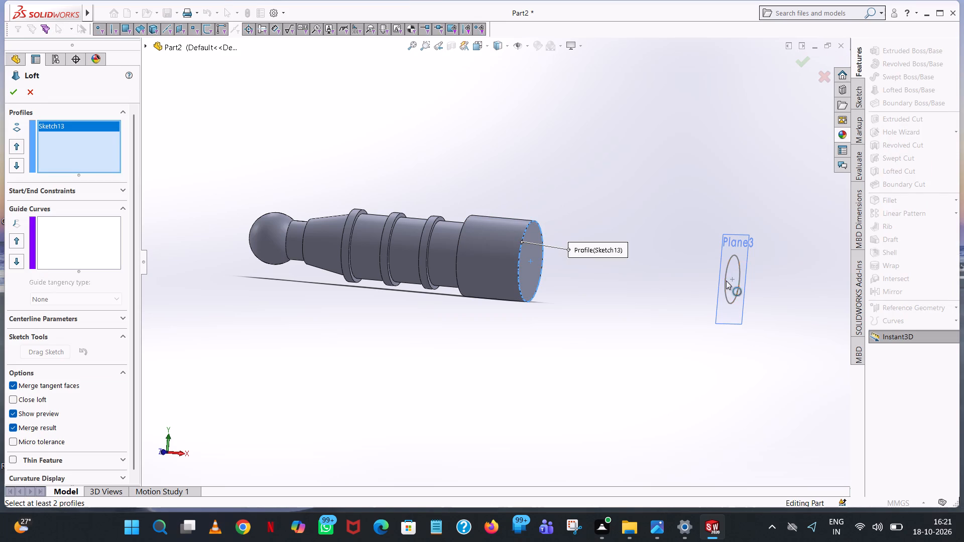
left_click(726, 276)
middle_click_drag(633, 329, 655, 306)
scroll(634, 329, "up", 1)
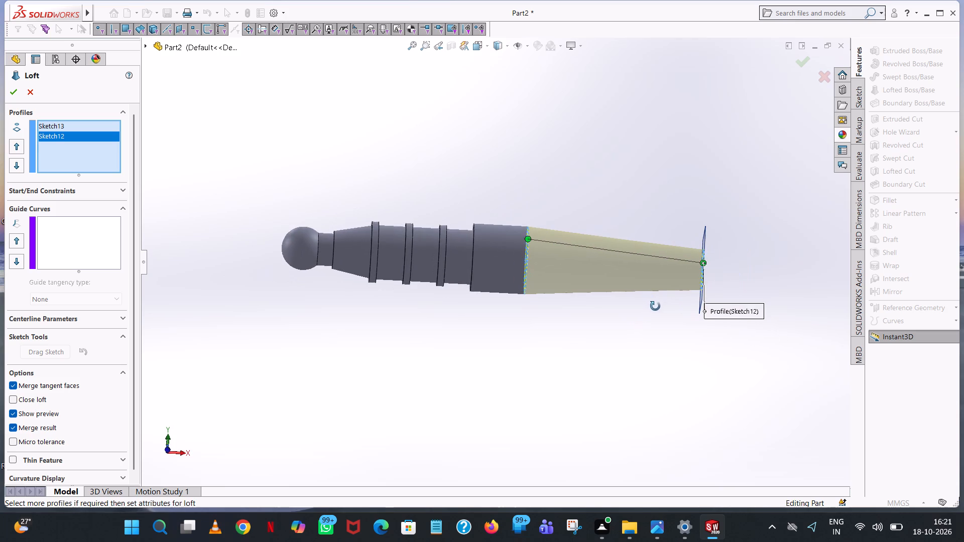
middle_click_drag(655, 306, 655, 307)
left_click(13, 94)
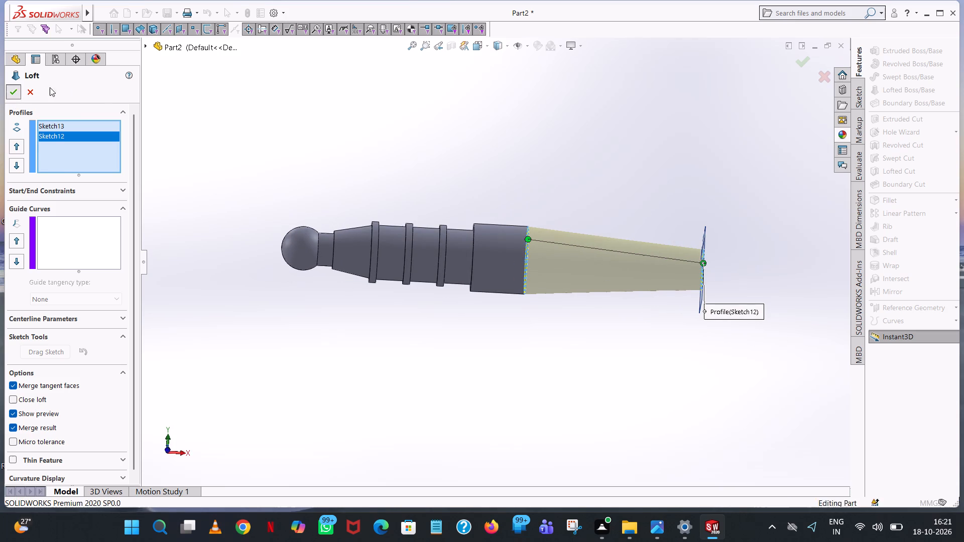
left_click(530, 135)
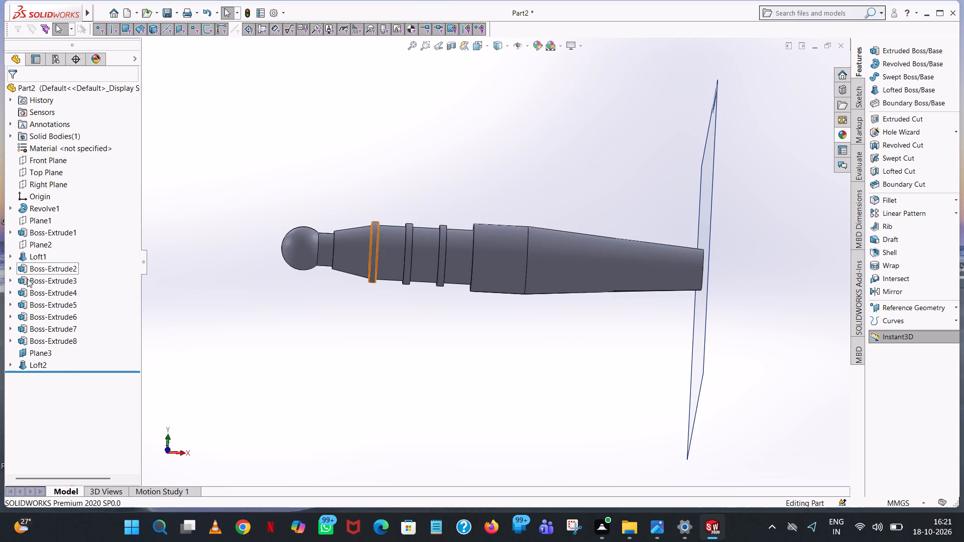
Hide the offset plane at the narrow end of the new tapered loft.
left_click(48, 354)
right_click(48, 353)
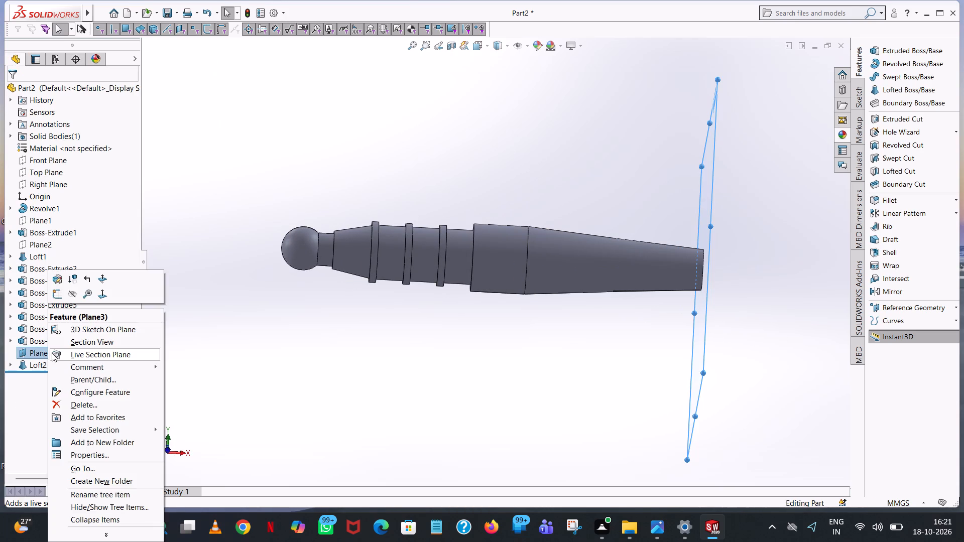
left_click(72, 293)
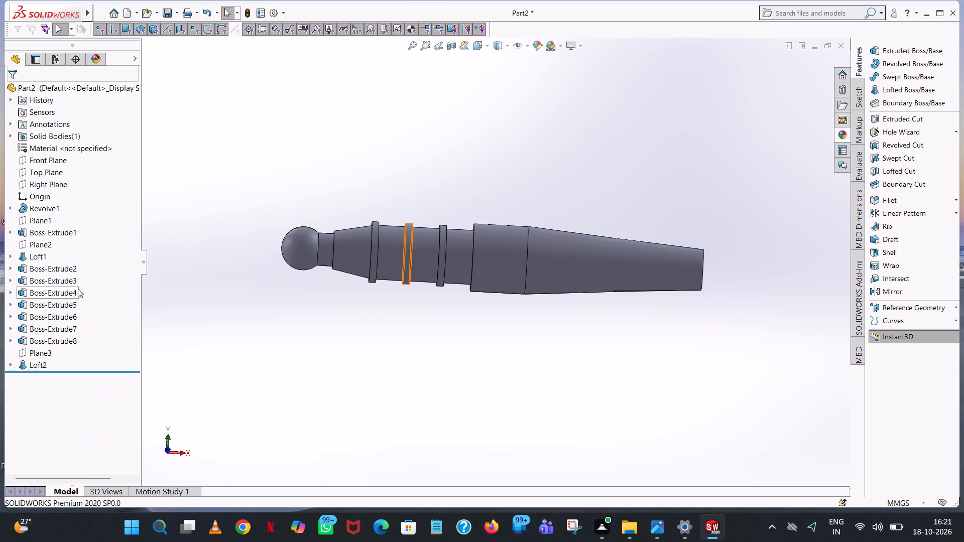
Start an extruded cut on the tapered loft's narrow end face and sketch a circle of radius 4 mm centred on the origin.
scroll(525, 166, "down", 4)
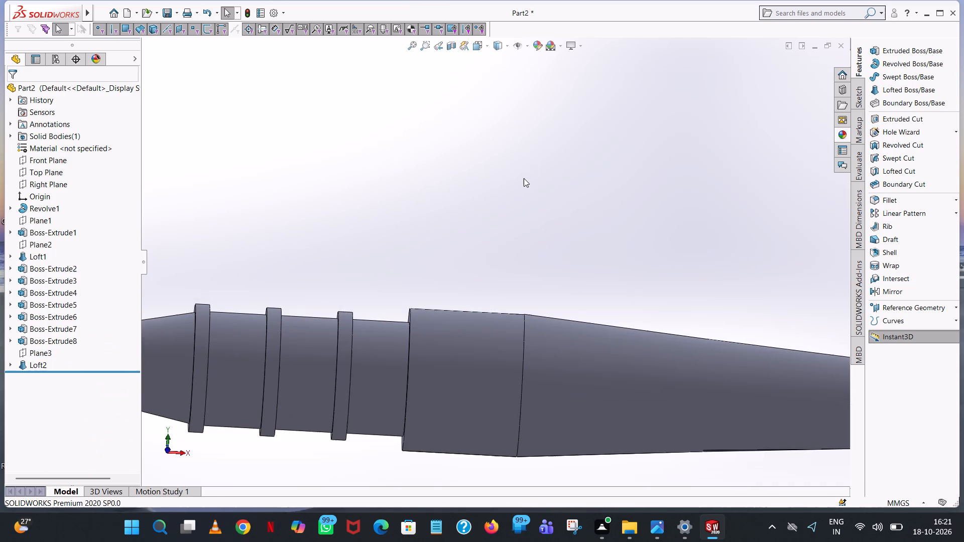
scroll(524, 178, "up", 6)
middle_click_drag(514, 185, 415, 163)
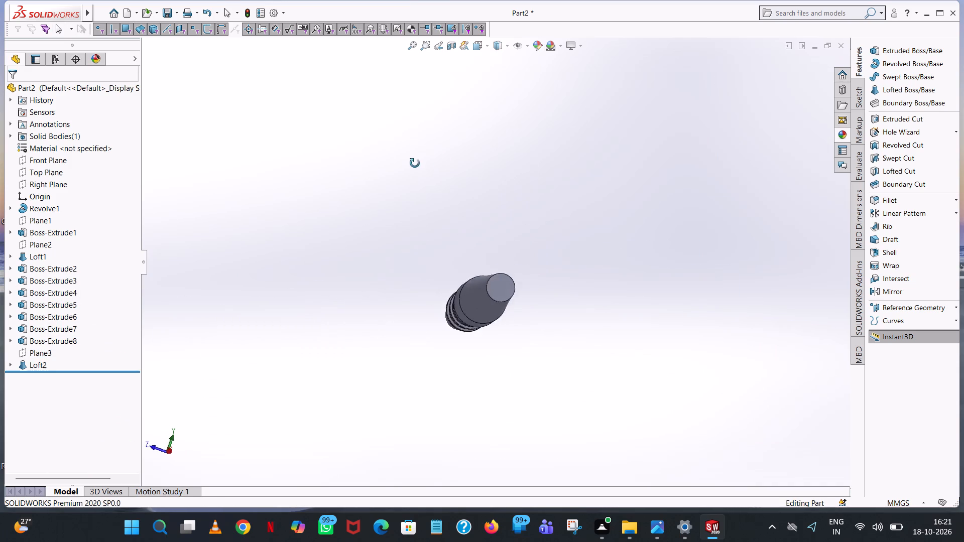
middle_click_drag(415, 163, 430, 154)
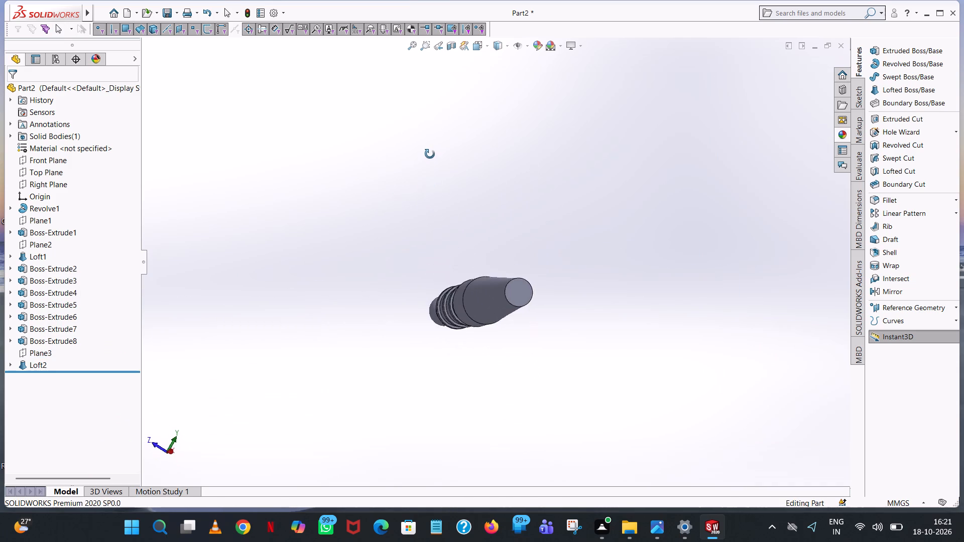
middle_click_drag(430, 154, 410, 167)
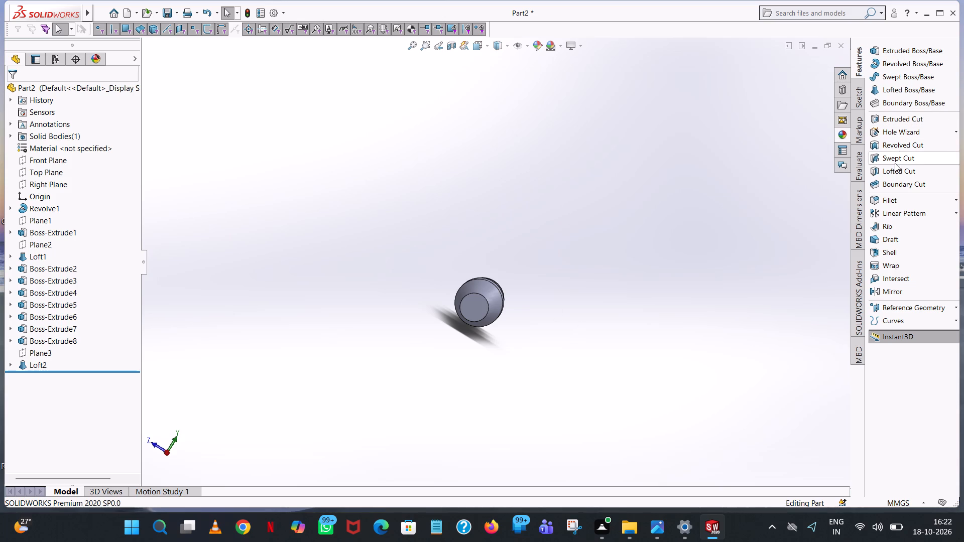
left_click(906, 122)
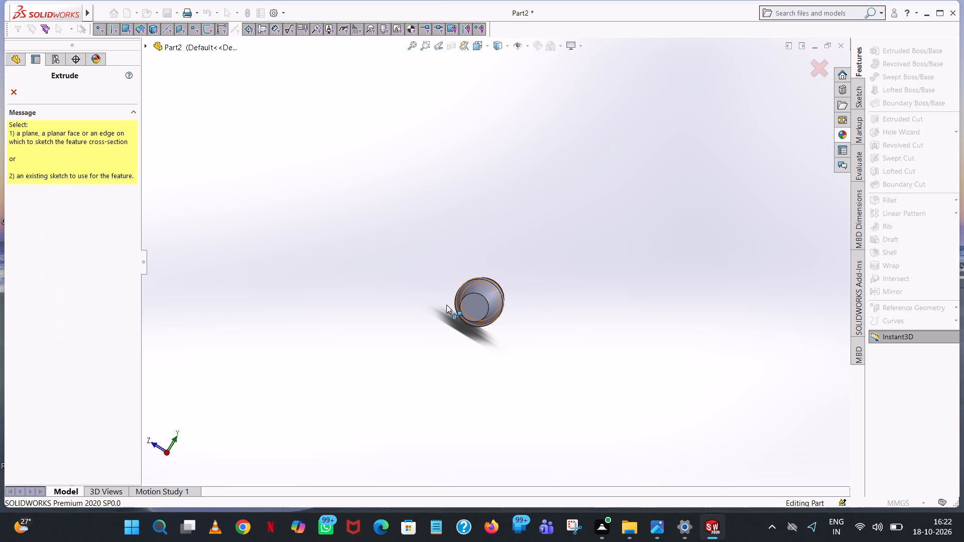
scroll(468, 302, "down", 7)
left_click(510, 289)
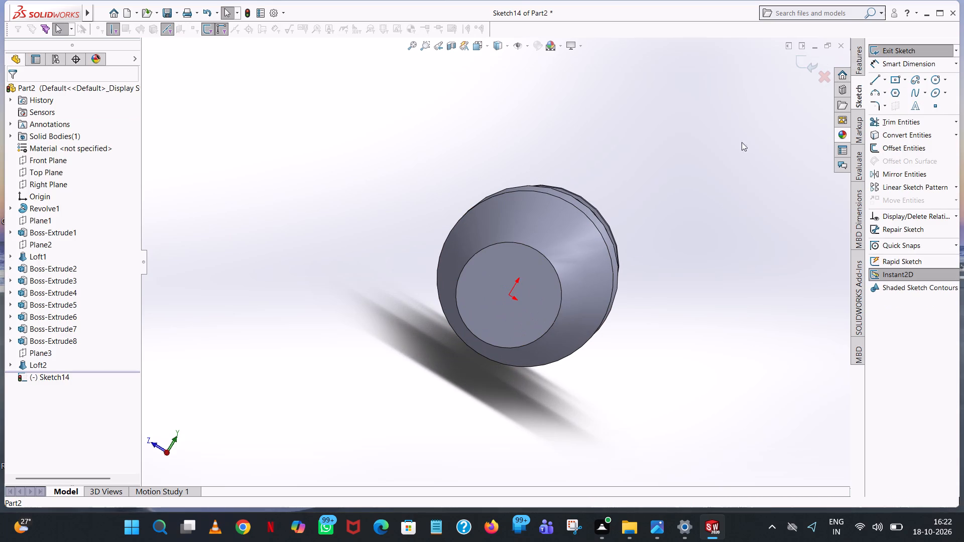
left_click(931, 78)
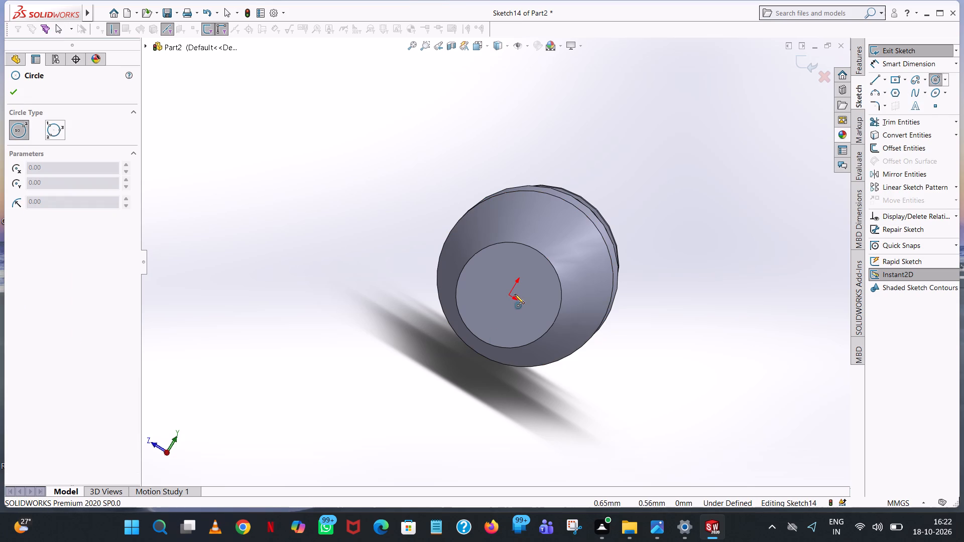
left_click(510, 297)
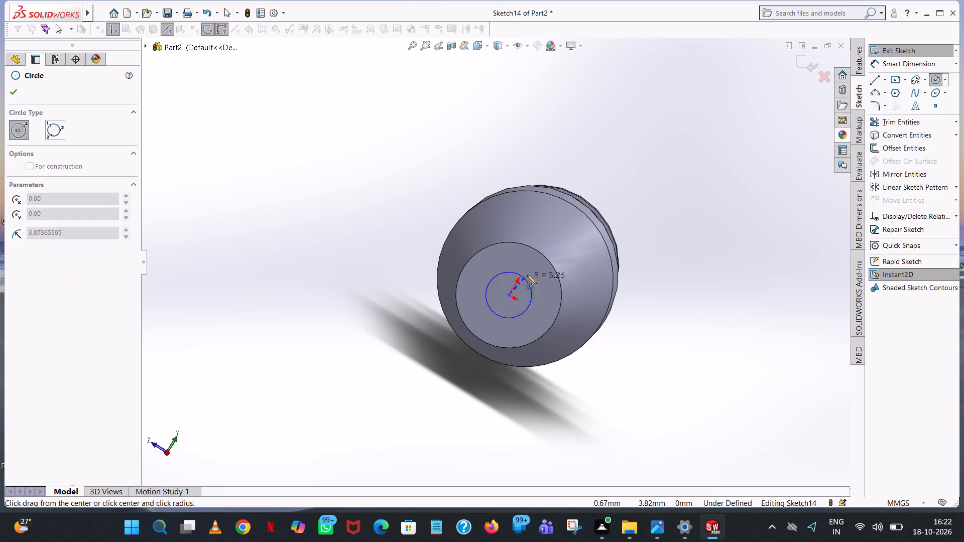
left_click(530, 271)
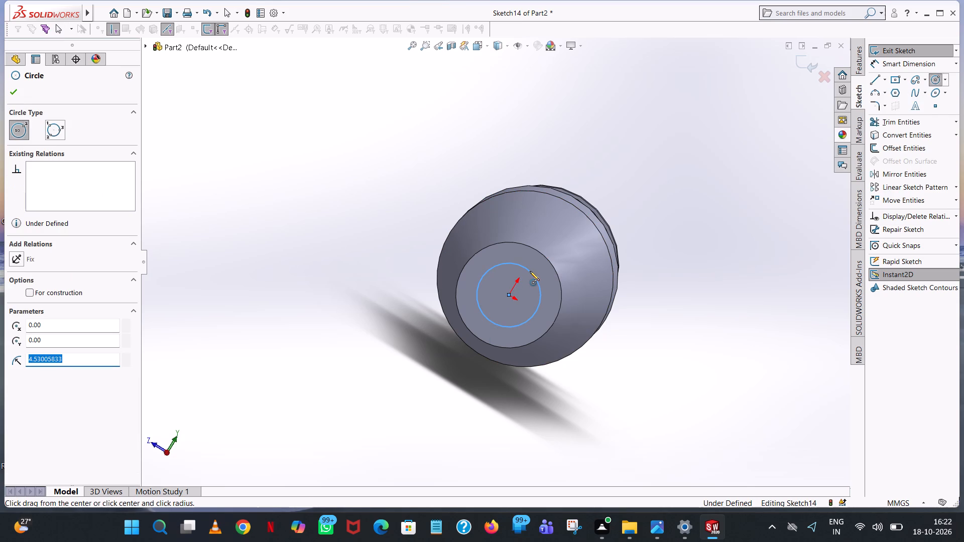
key("4")
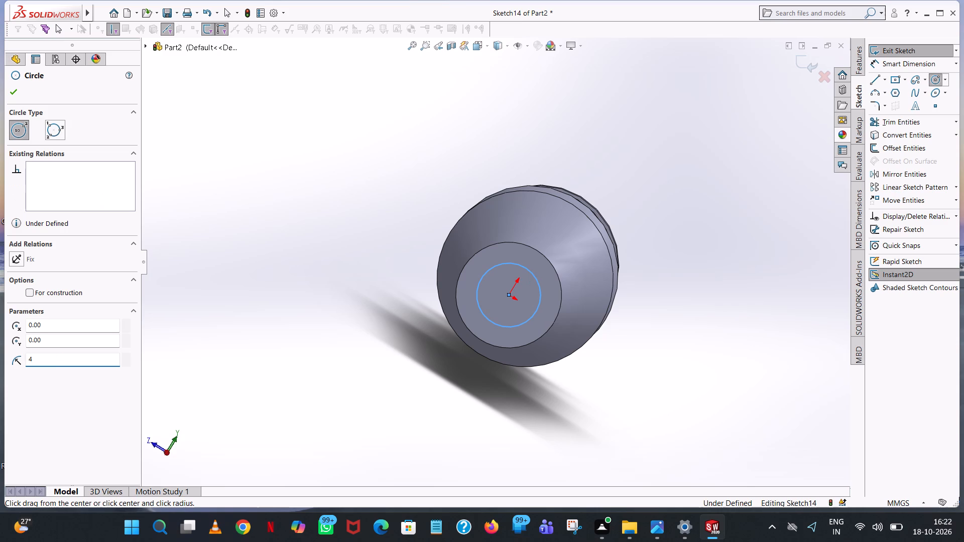
key("Return")
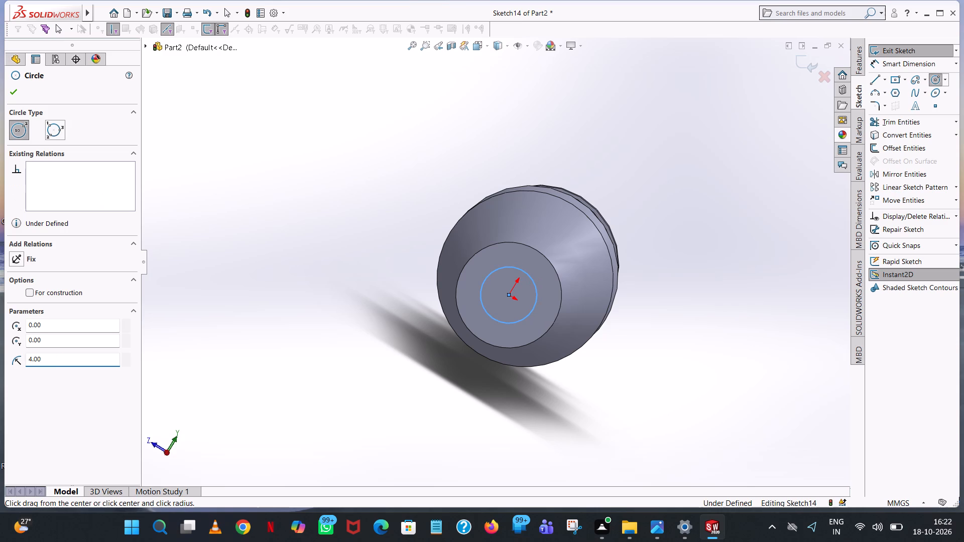
left_click(16, 88)
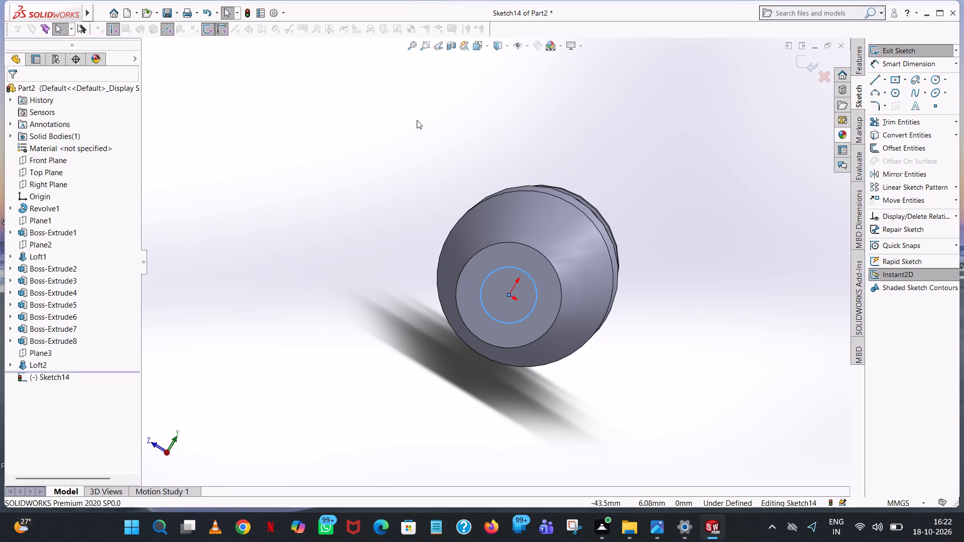
left_click(604, 158)
Dimension the bore circle's diameter at 8 mm.
left_click(921, 66)
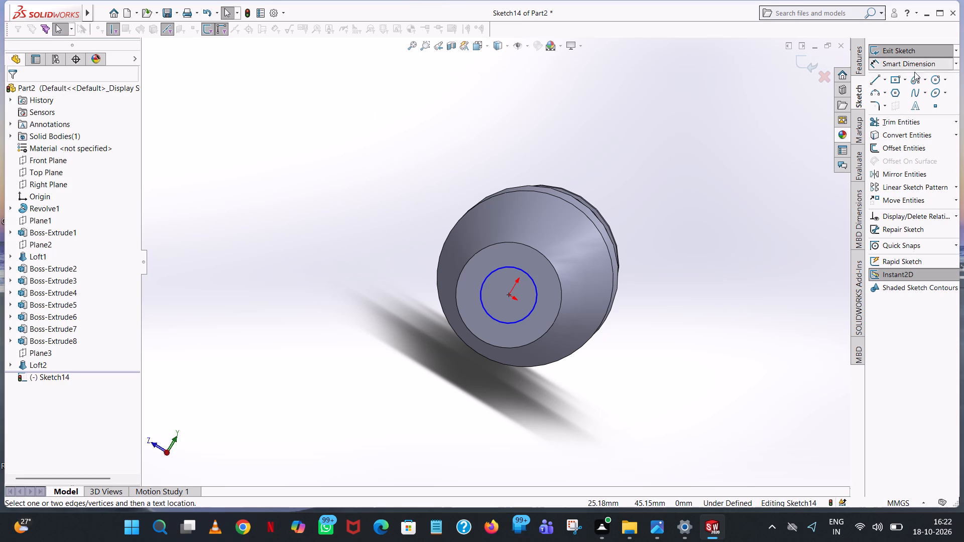
left_click(529, 315)
left_click(699, 300)
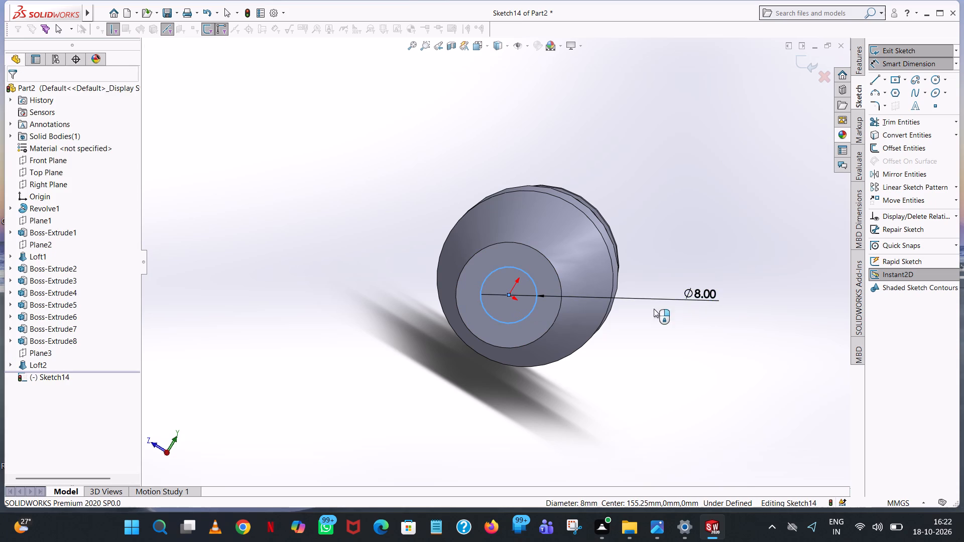
left_click(656, 291)
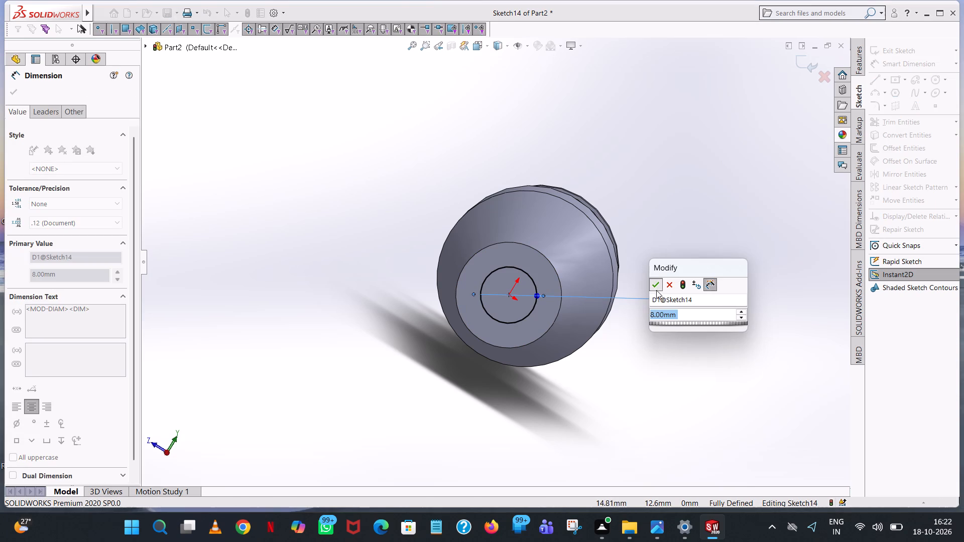
left_click(661, 236)
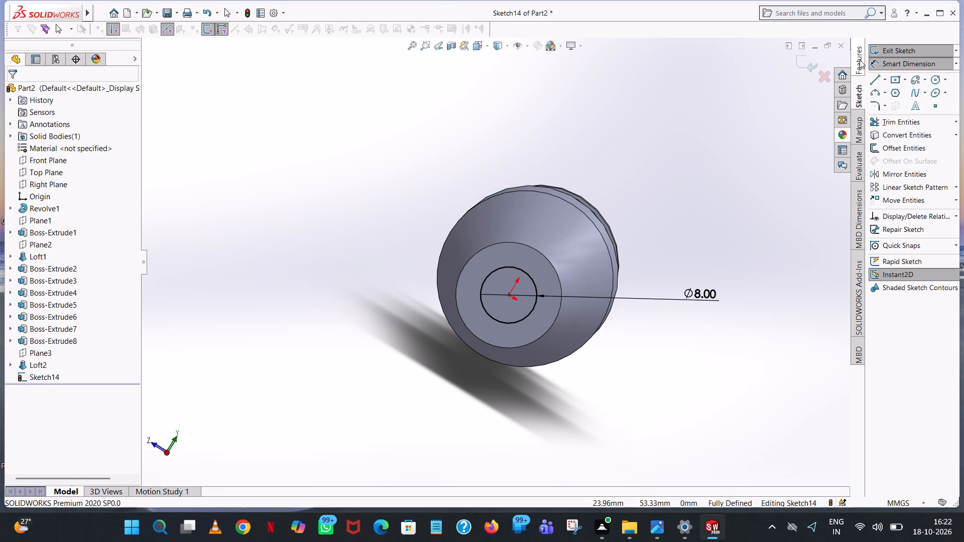
Cut the 8 mm circle blind to a depth of 150 mm from the narrow end face through the barrel toward the sphere.
left_click(860, 60)
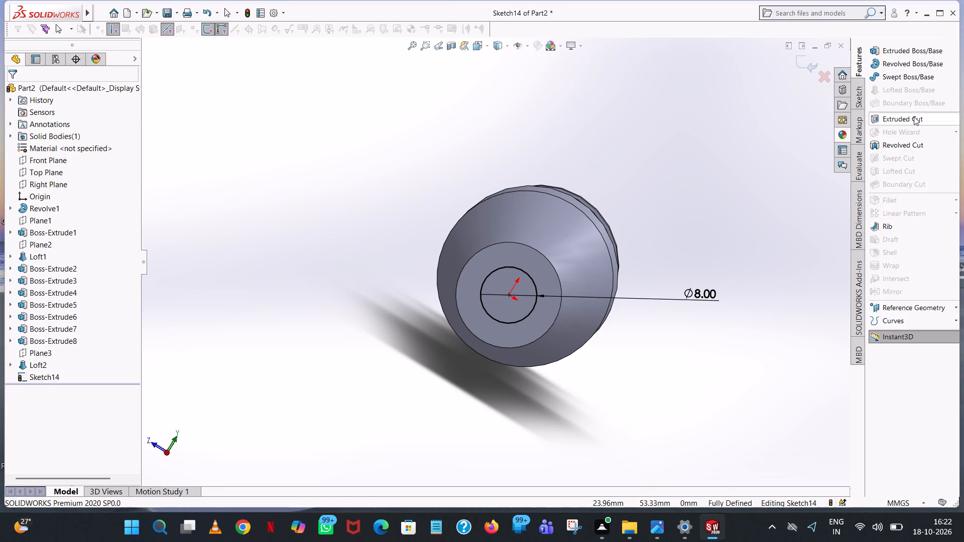
left_click(907, 118)
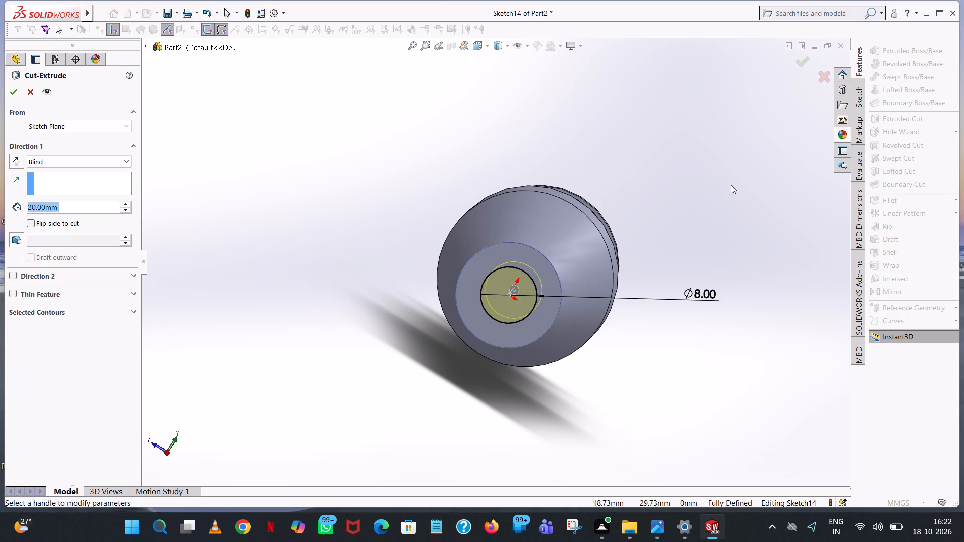
scroll(731, 185, "up", 2)
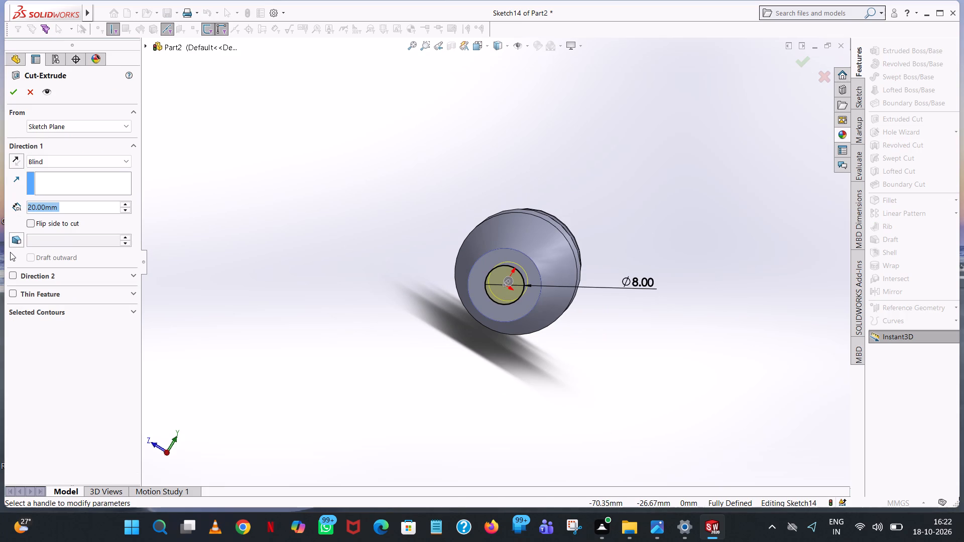
type("15")
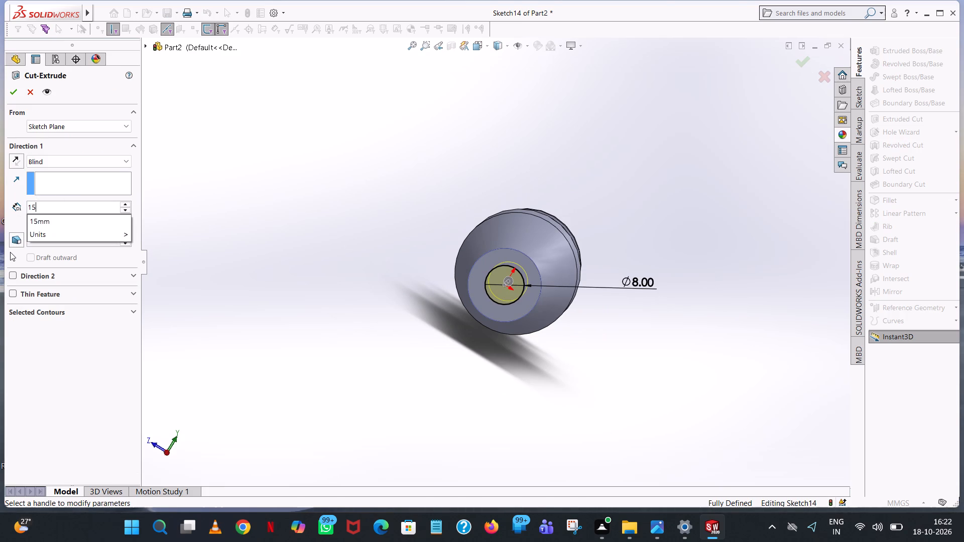
key("0")
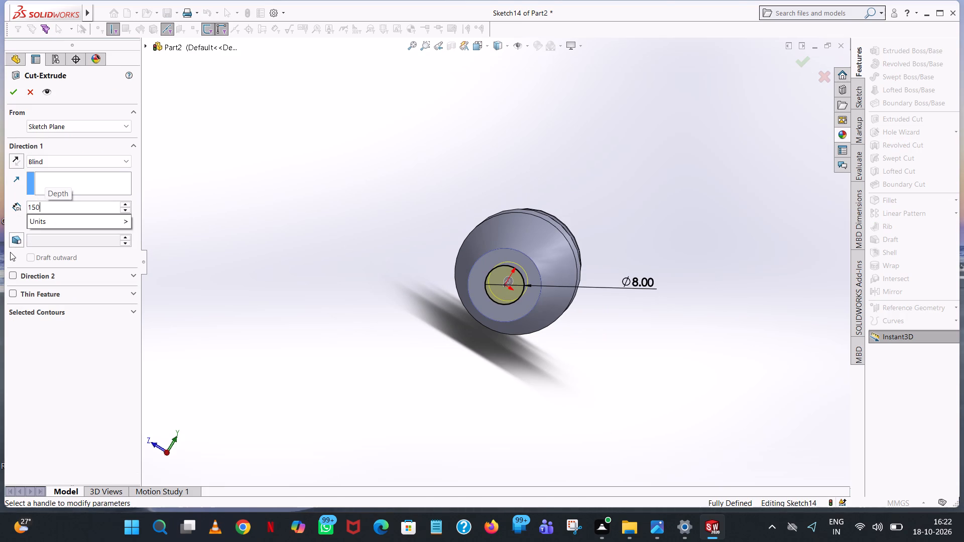
left_click(408, 142)
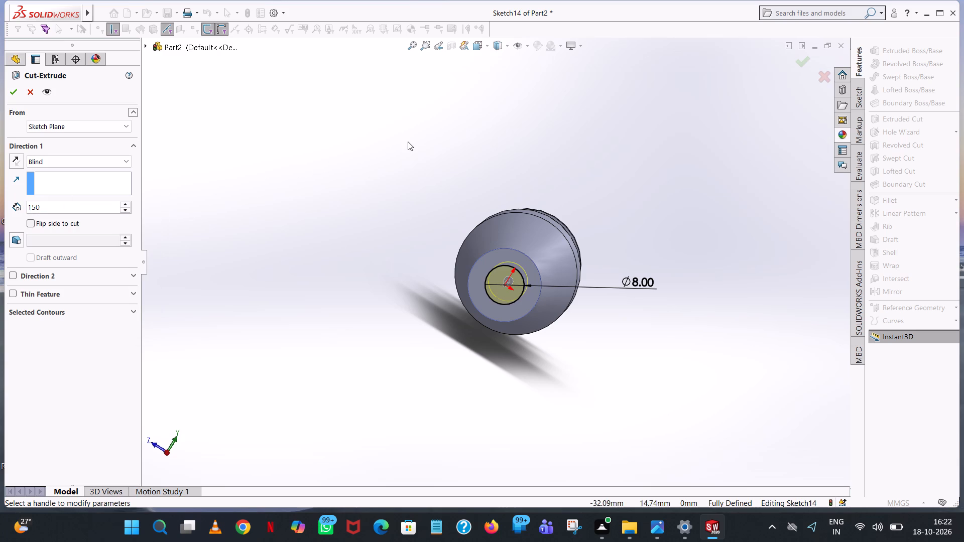
middle_click_drag(412, 135, 297, 110)
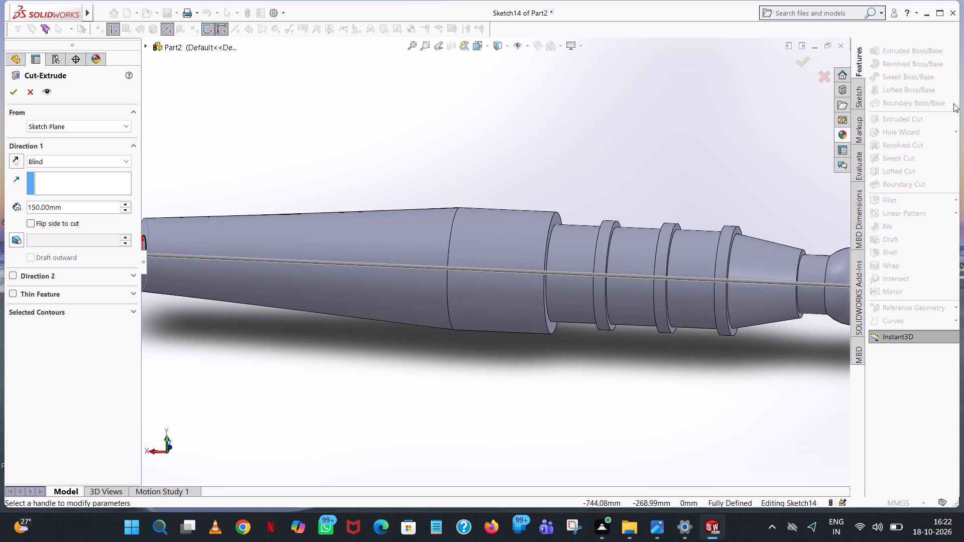
scroll(796, 175, "up", 2)
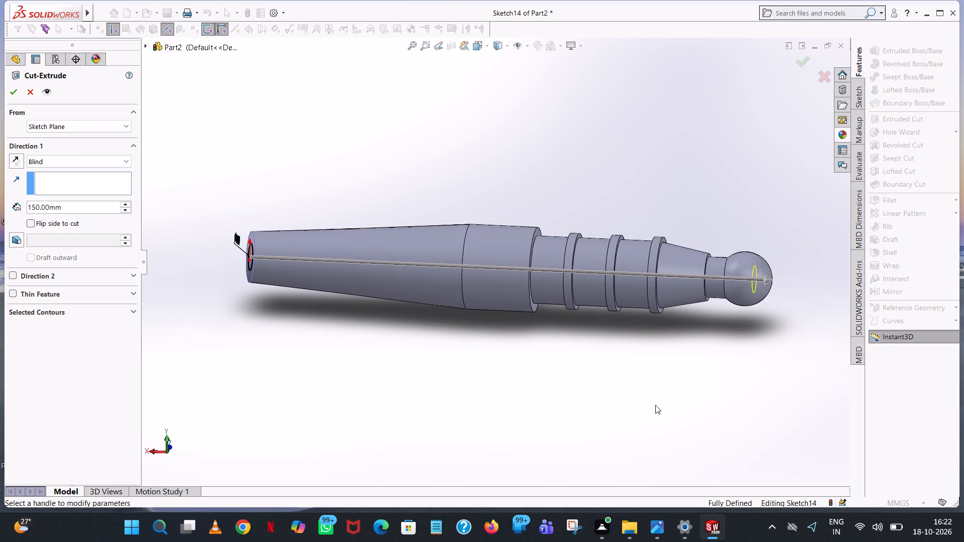
scroll(711, 283, "down", 4)
middle_click_drag(764, 280, 767, 247)
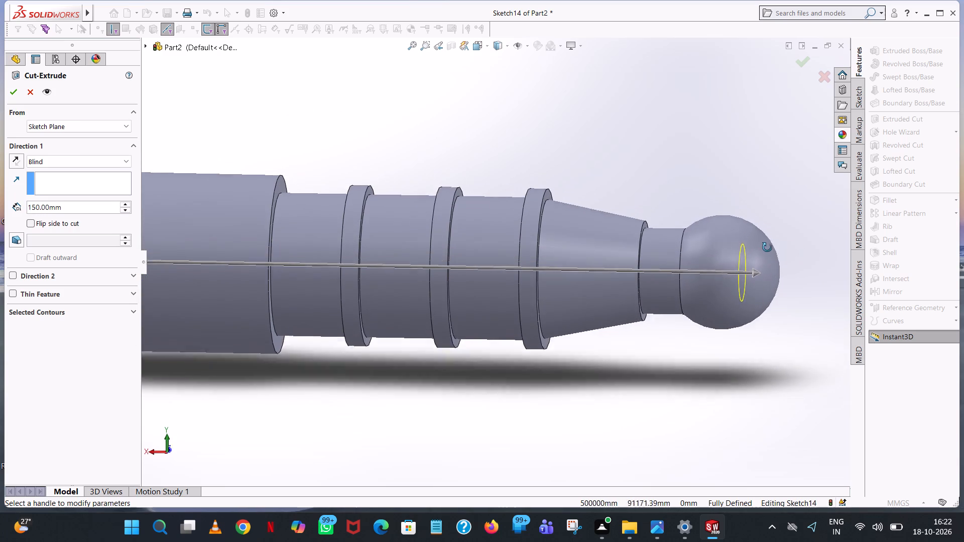
middle_click_drag(767, 247, 769, 250)
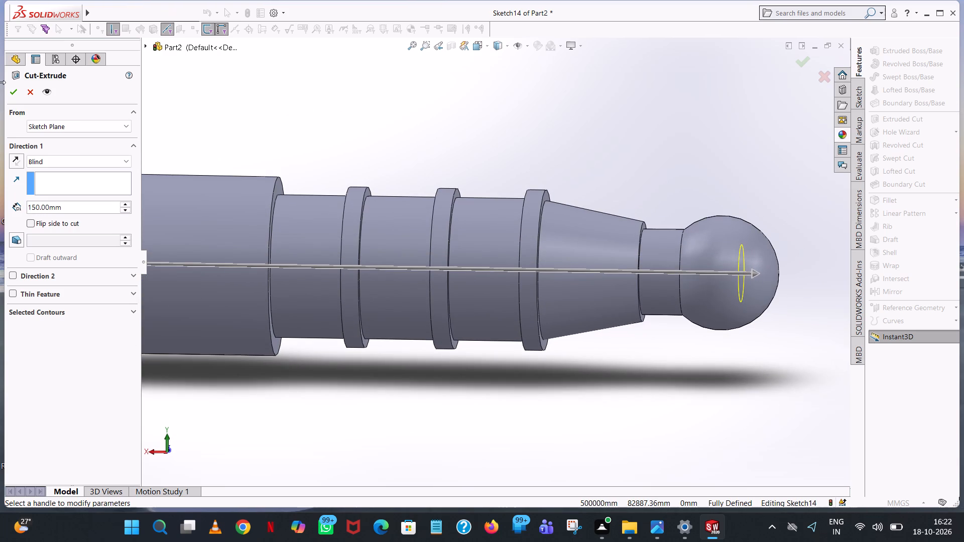
left_click(17, 86)
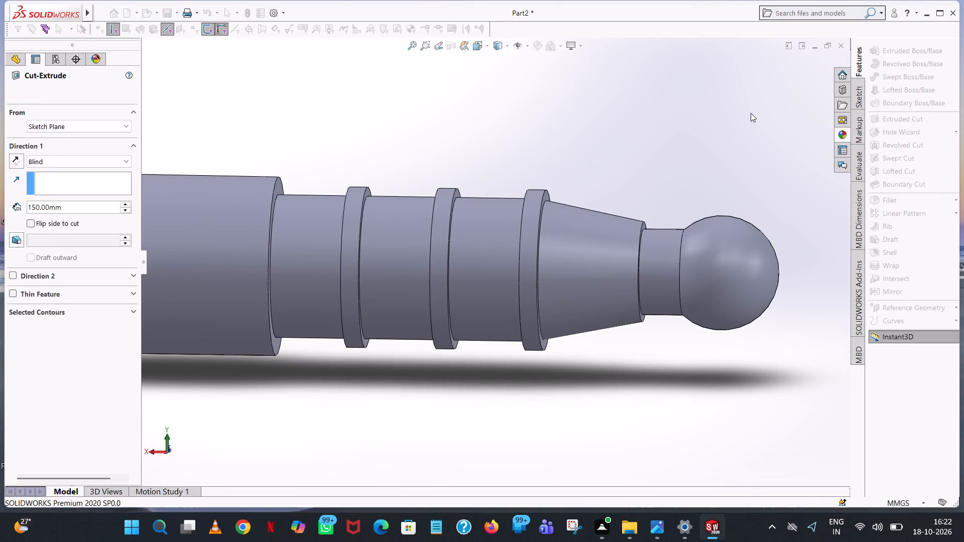
left_click(525, 150)
Examine the new bore from the narrow end, looking inside at its wall and depth.
scroll(524, 155, "up", 6)
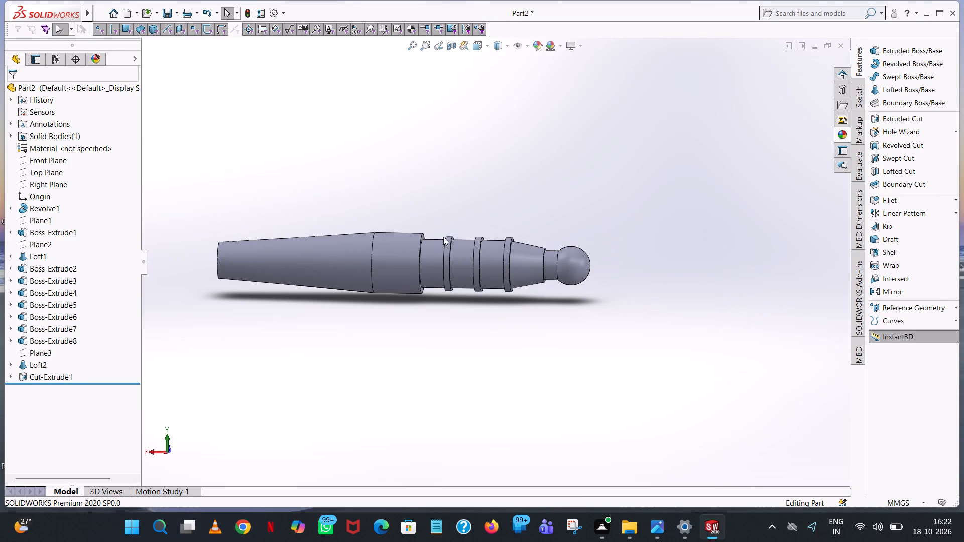
middle_click_drag(443, 243, 555, 255)
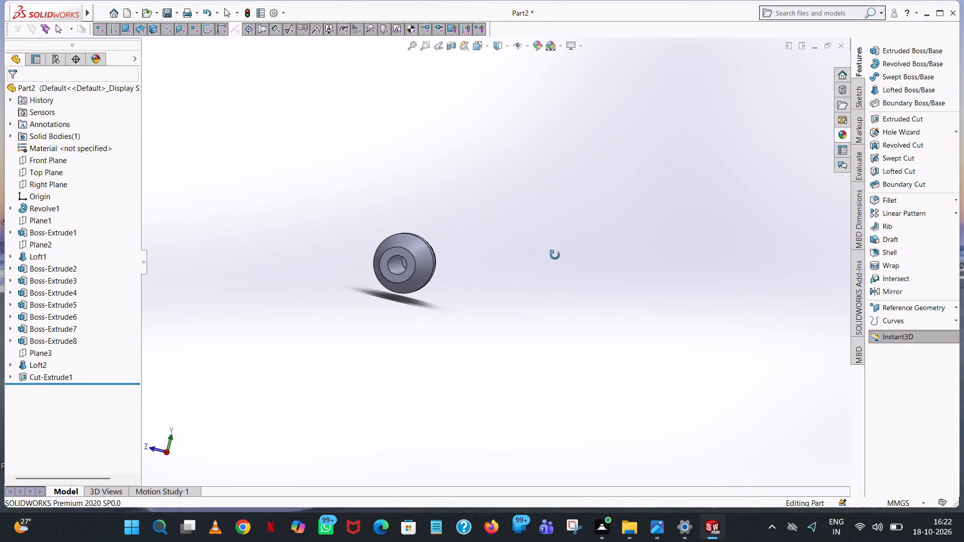
middle_click_drag(555, 255, 557, 252)
scroll(413, 258, "down", 7)
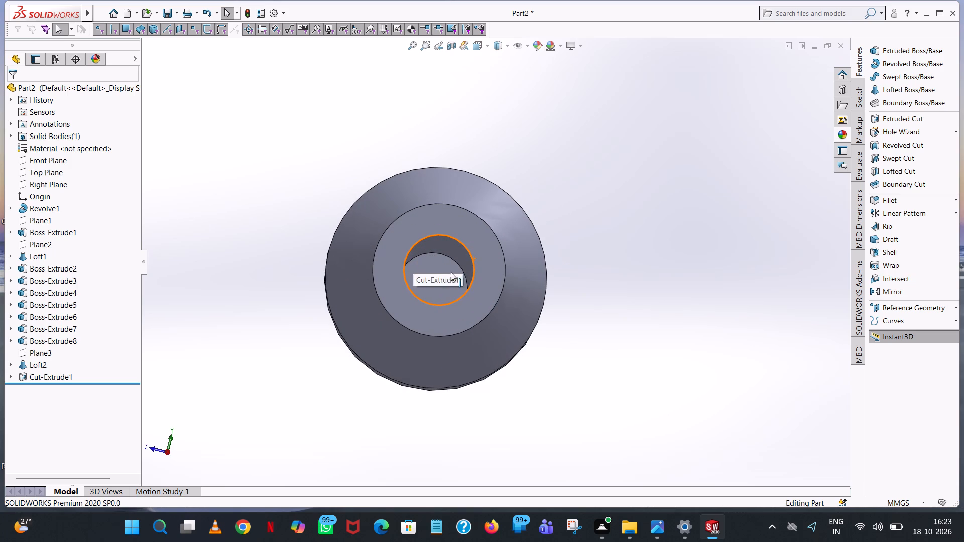
scroll(455, 274, "down", 15)
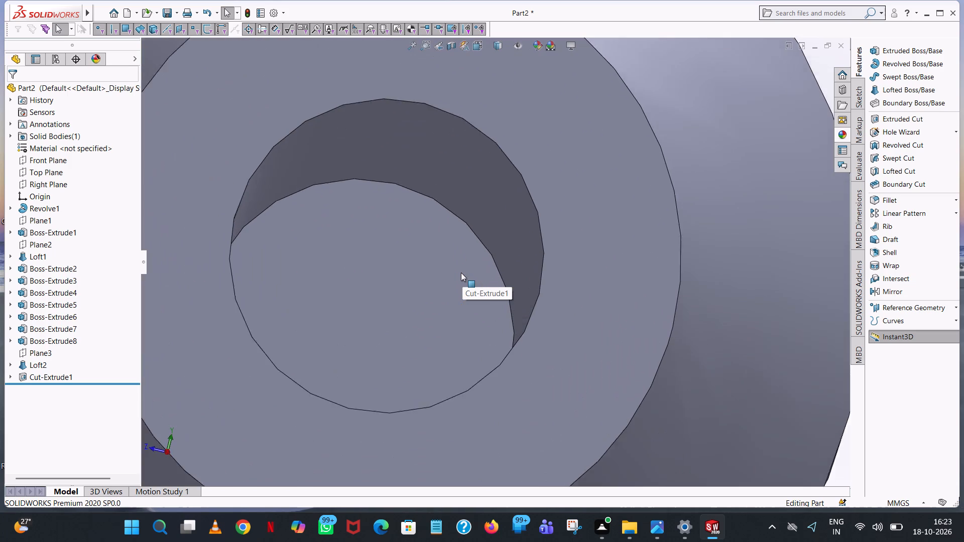
scroll(461, 273, "down", 1)
middle_click_drag(459, 275, 450, 288)
scroll(450, 288, "up", 5)
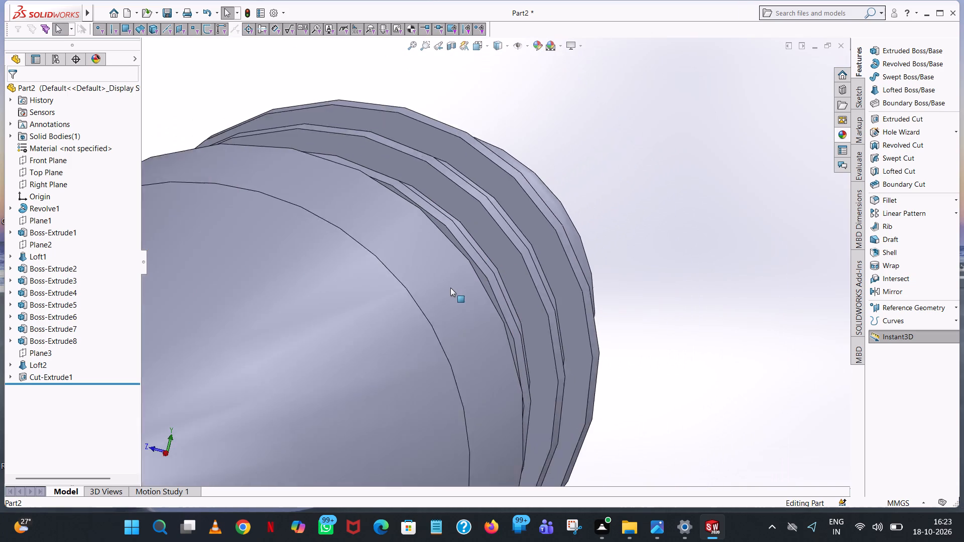
scroll(450, 288, "up", 5)
scroll(399, 299, "down", 1)
middle_click_drag(395, 305, 406, 289)
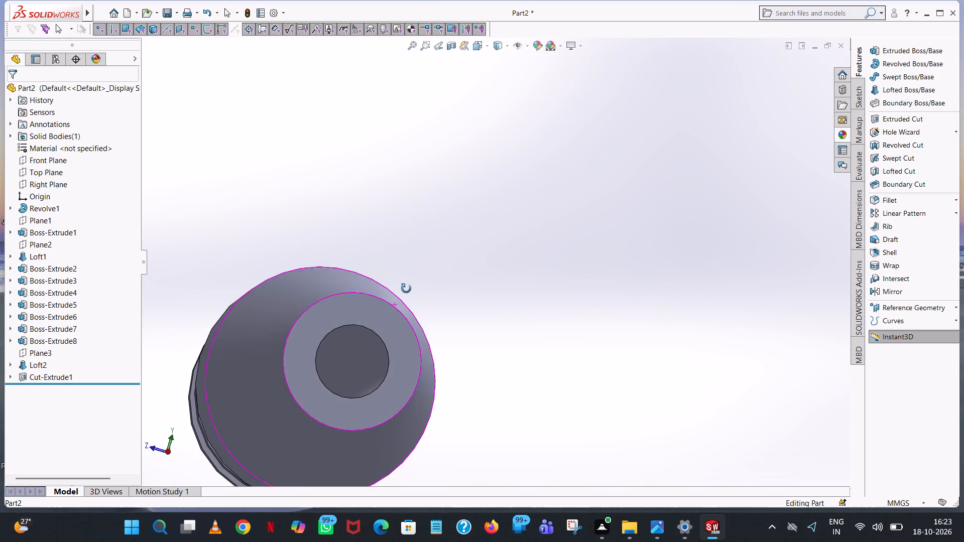
middle_click_drag(406, 289, 406, 293)
scroll(342, 373, "down", 2)
scroll(377, 349, "down", 9)
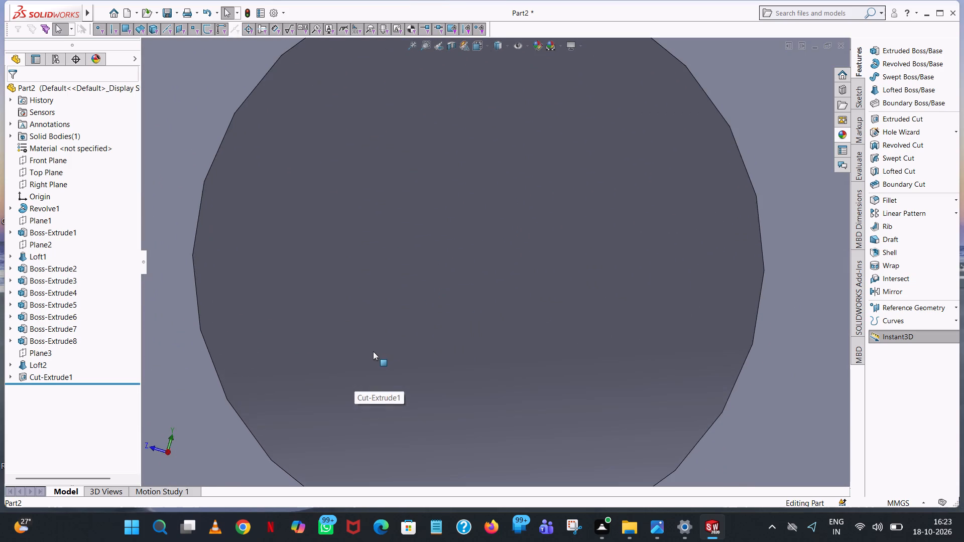
scroll(373, 351, "down", 3)
middle_click(358, 352)
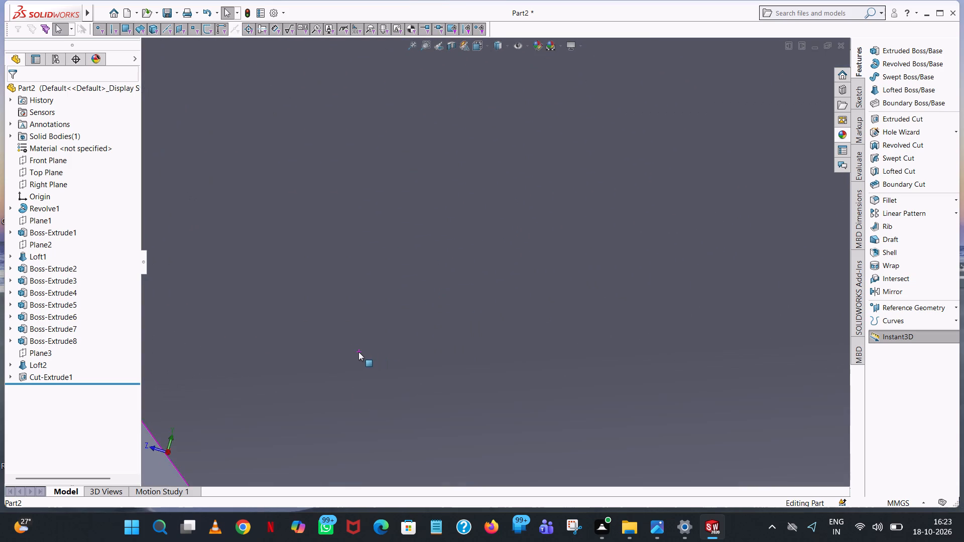
Fillet the outer circular edge of the tapered barrel's narrow end with a symmetric 1.5 mm radius.
scroll(357, 351, "up", 4)
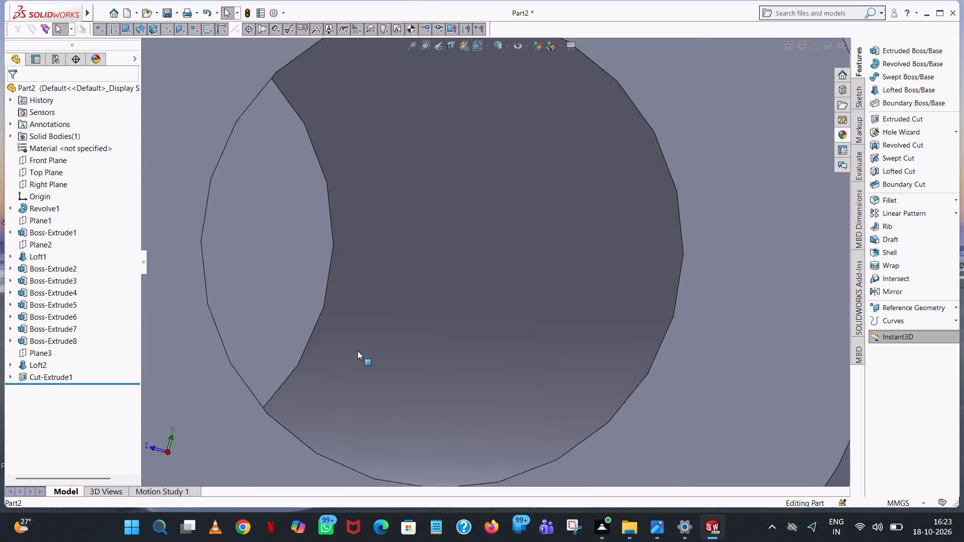
scroll(357, 351, "up", 3)
middle_click(384, 303)
scroll(385, 302, "up", 1)
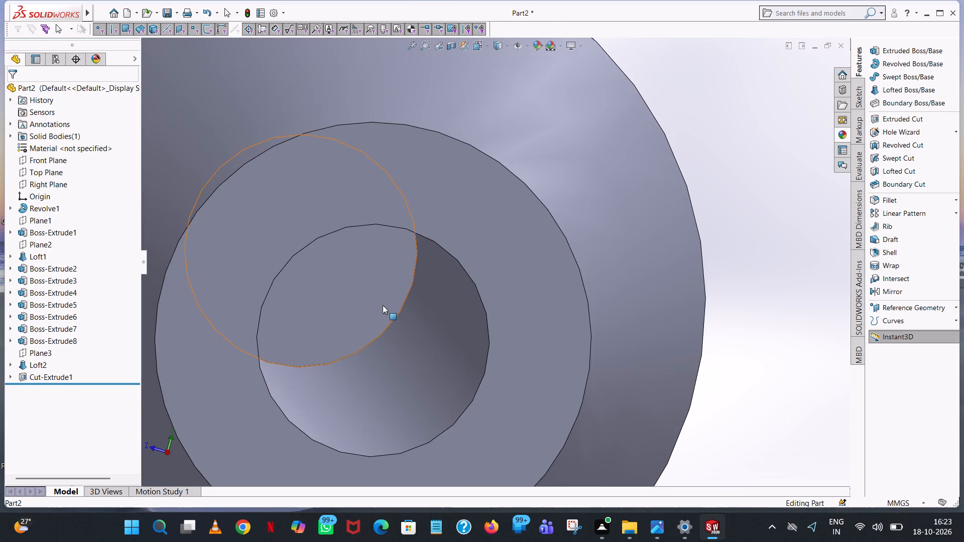
scroll(383, 305, "up", 10)
middle_click_drag(383, 305, 431, 286)
scroll(431, 285, "up", 4)
middle_click_drag(431, 288, 468, 355)
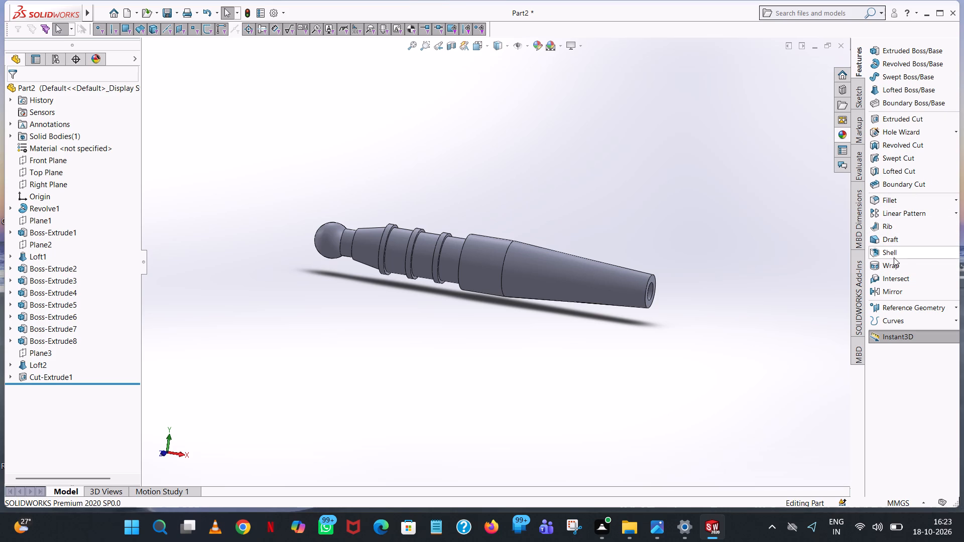
left_click(911, 195)
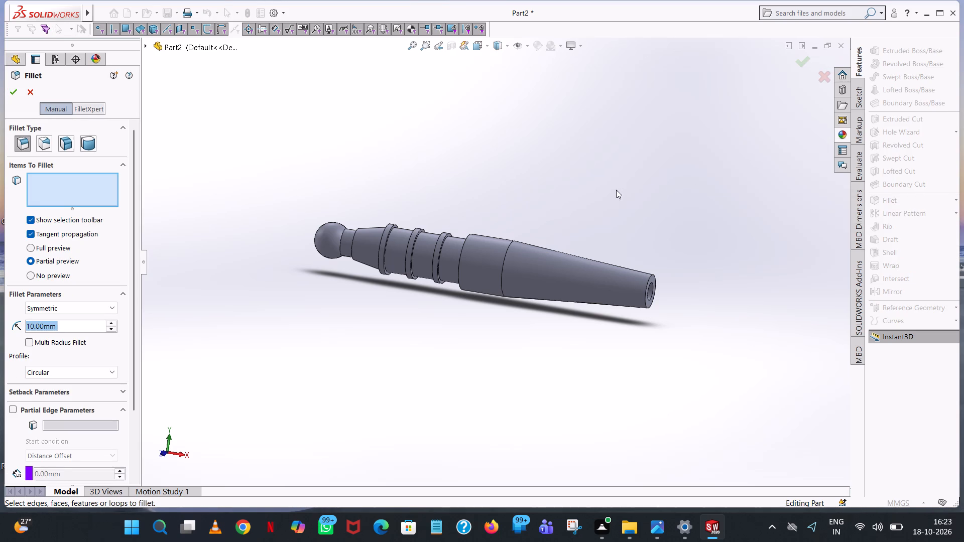
type("1.5")
key("Return")
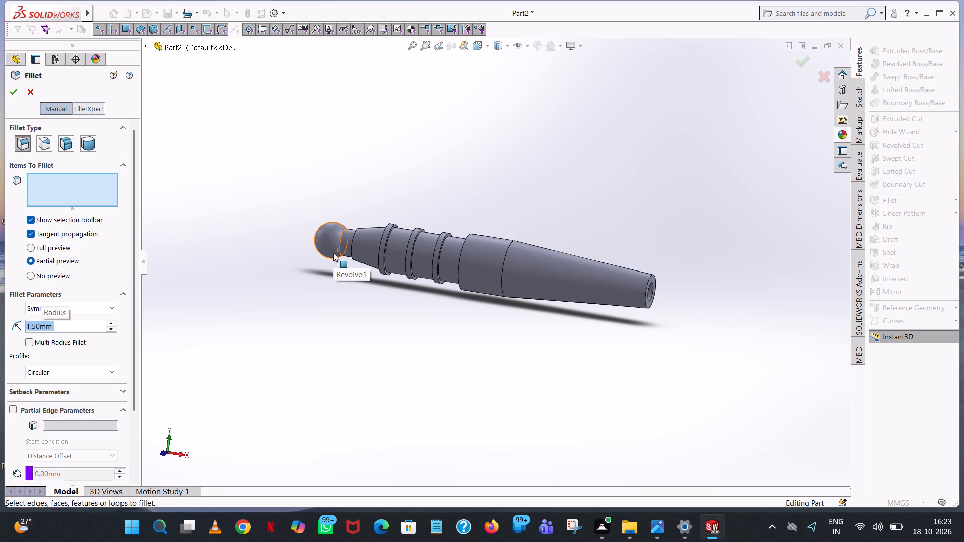
left_click(649, 279)
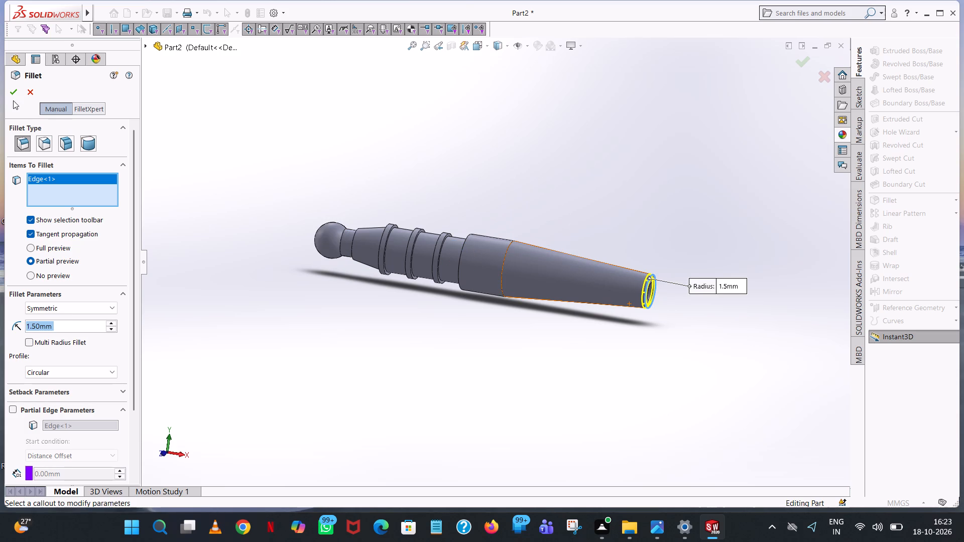
left_click(14, 90)
Examine the rounded edge at the barrel's narrow end from the side and front, close up and within the whole part.
middle_click_drag(700, 307, 716, 274)
scroll(716, 274, "up", 1)
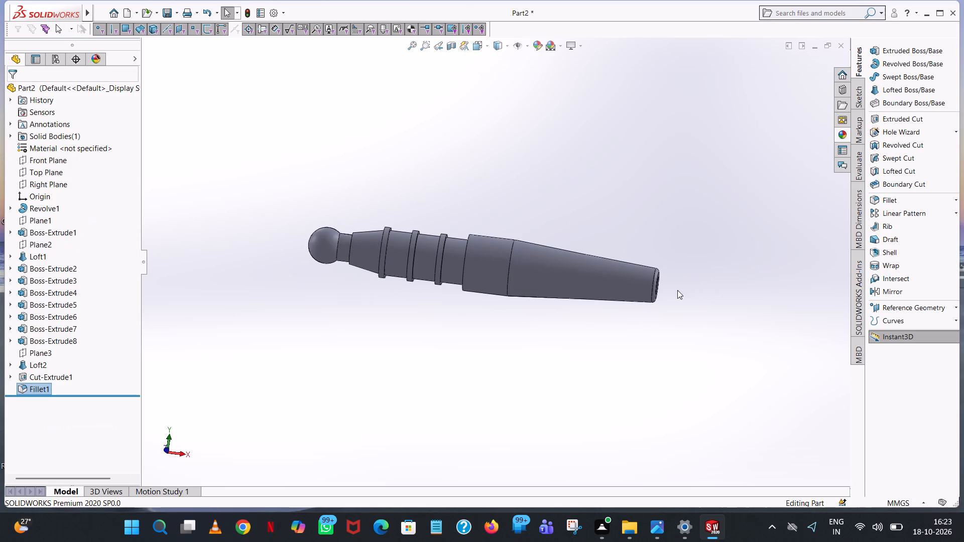
scroll(638, 249, "down", 8)
middle_click_drag(478, 416, 443, 403)
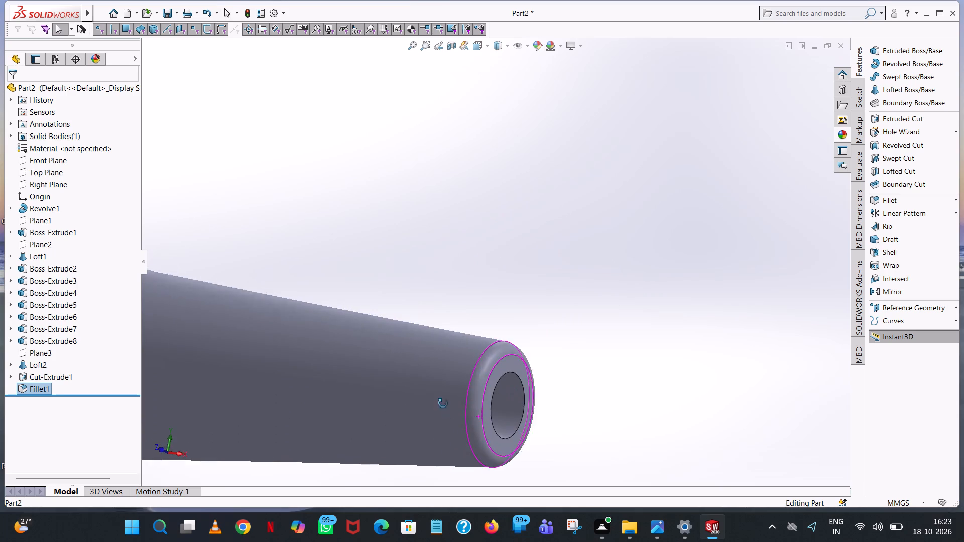
middle_click_drag(443, 403, 438, 396)
scroll(499, 431, "up", 3)
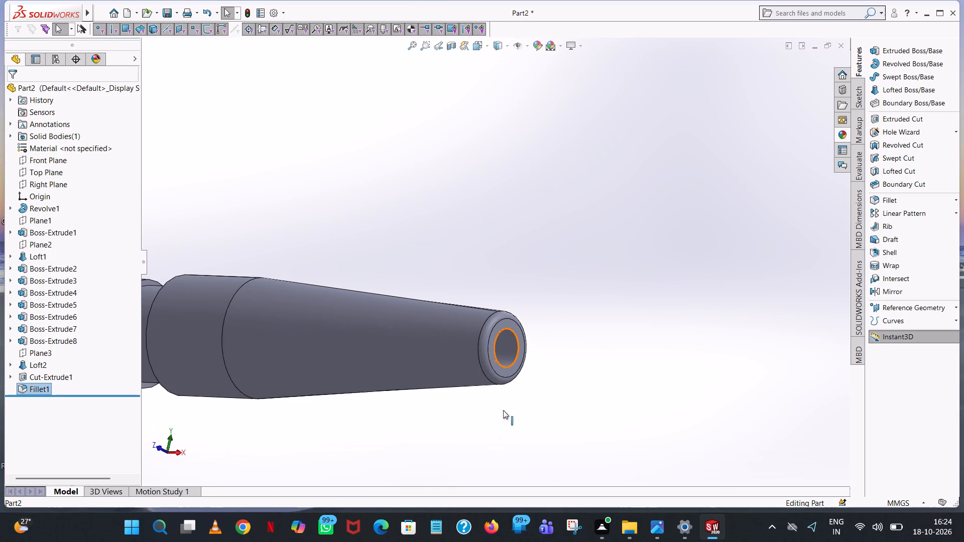
middle_click_drag(528, 340, 586, 334)
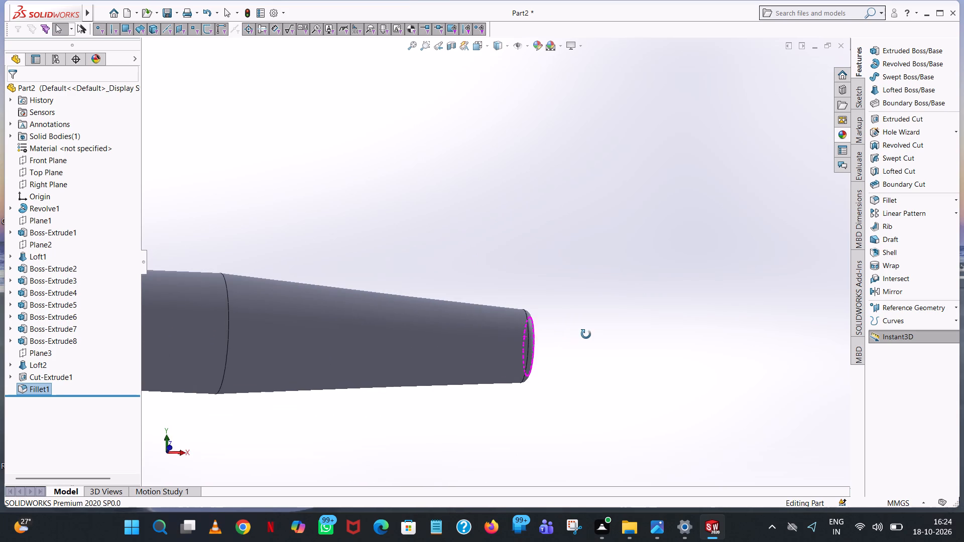
middle_click_drag(586, 334, 584, 340)
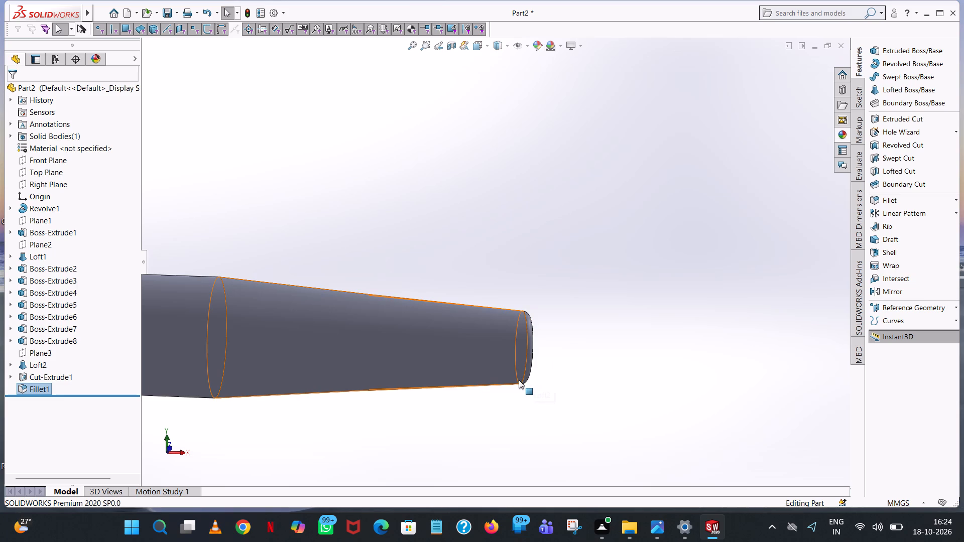
middle_click_drag(545, 345, 511, 342)
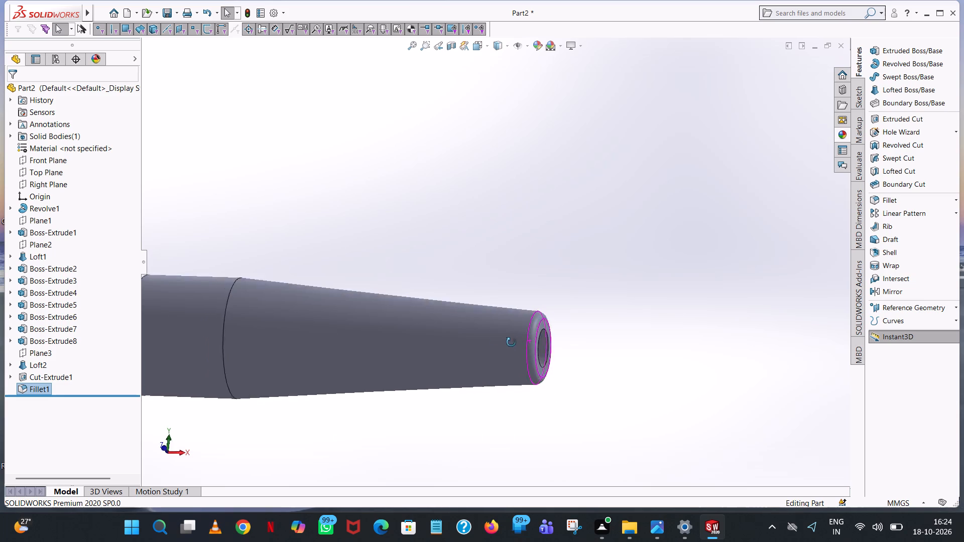
middle_click_drag(511, 342, 512, 342)
scroll(542, 368, "down", 6)
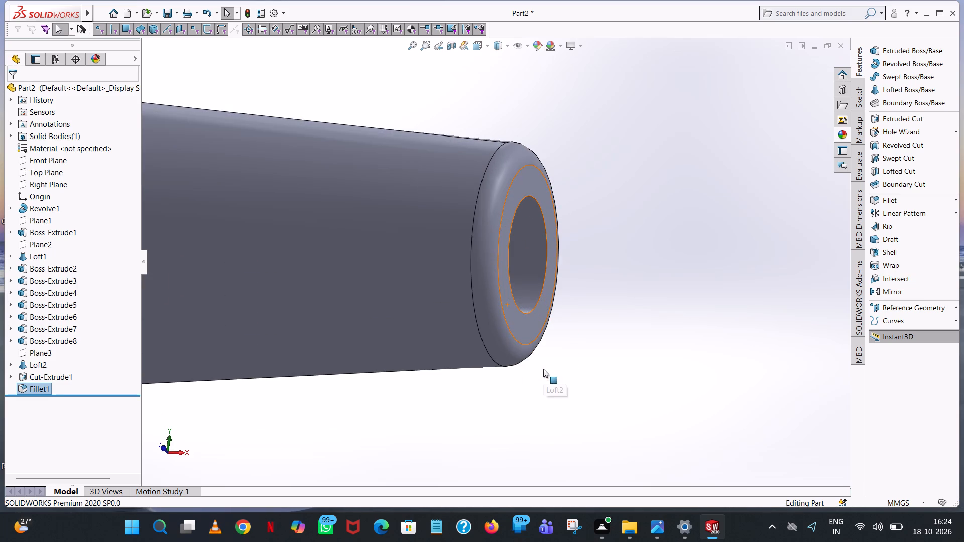
middle_click_drag(544, 369, 551, 366)
scroll(551, 366, "up", 10)
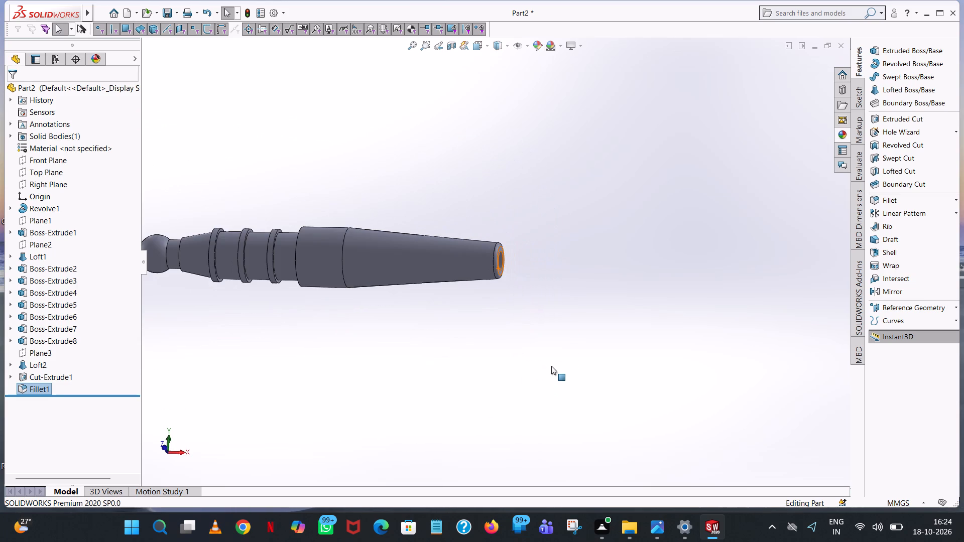
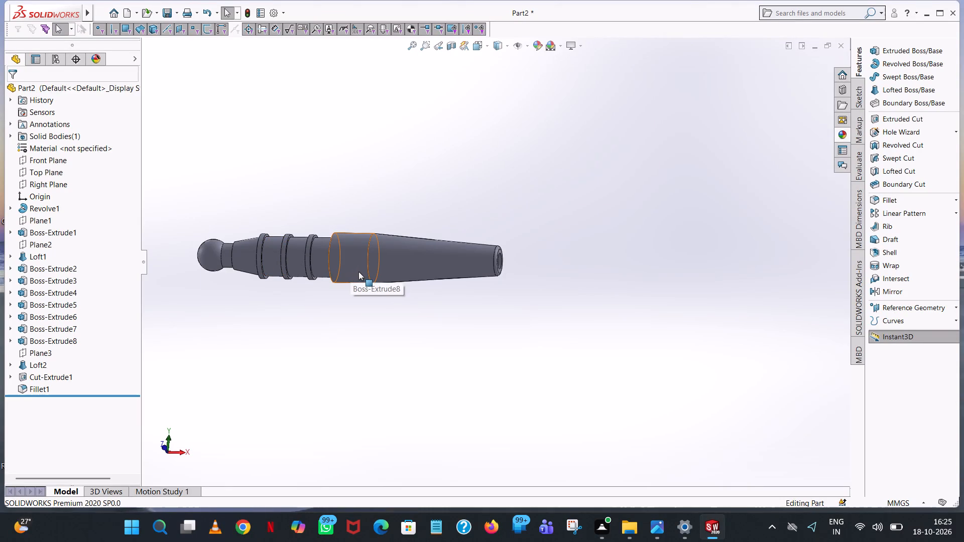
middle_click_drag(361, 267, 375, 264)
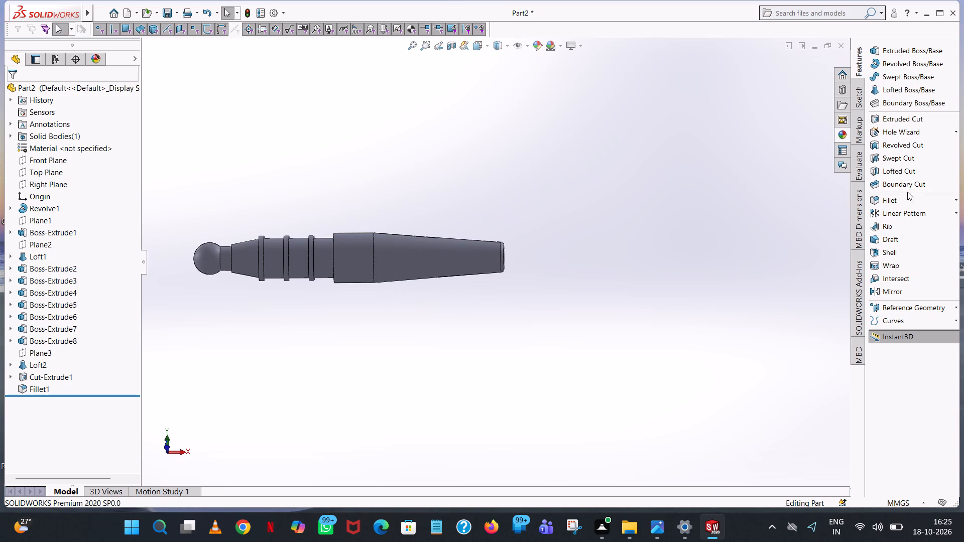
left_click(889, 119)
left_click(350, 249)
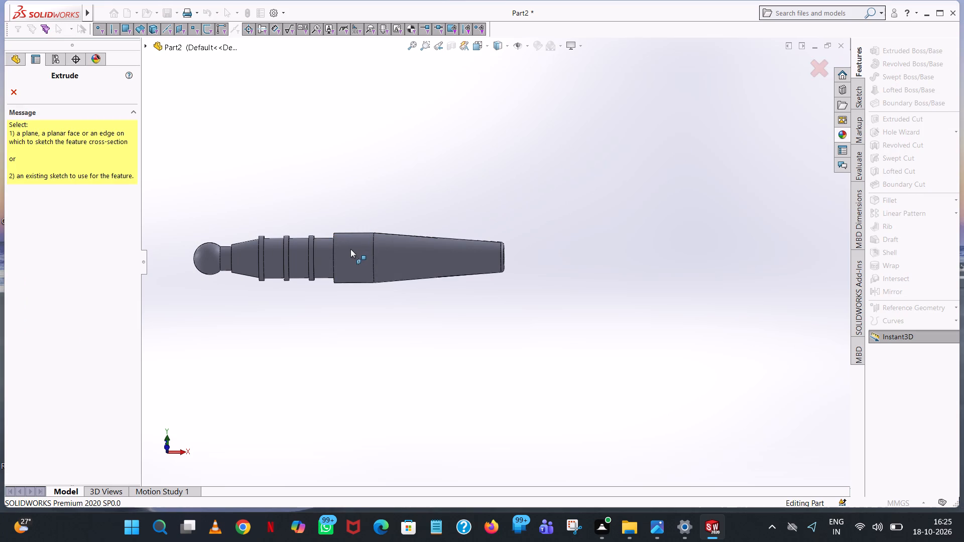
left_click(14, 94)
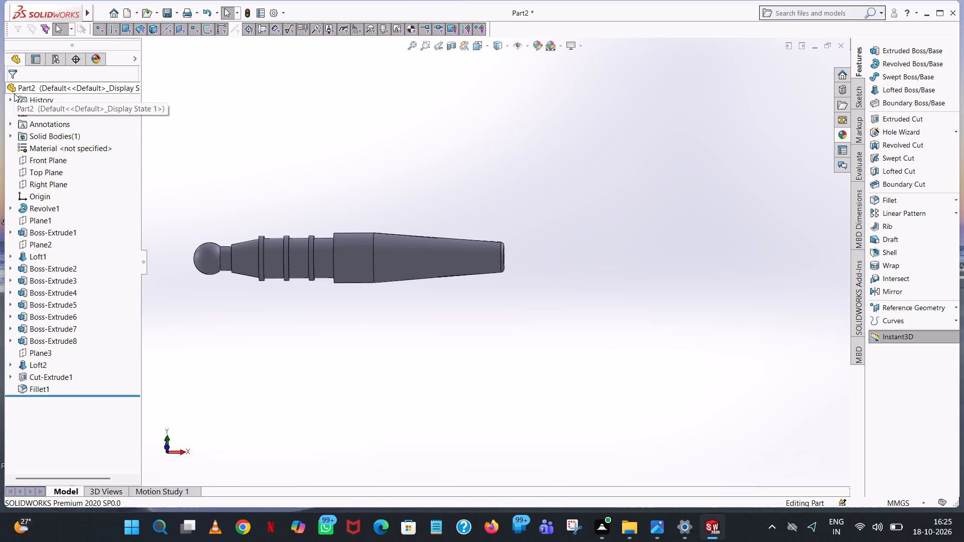
Create a reference plane parallel to the Top Plane, offset 25/2 (12.5 mm) upward to the top of the barrel's widest cylinder.
left_click(53, 162)
middle_click_drag(532, 149, 439, 174)
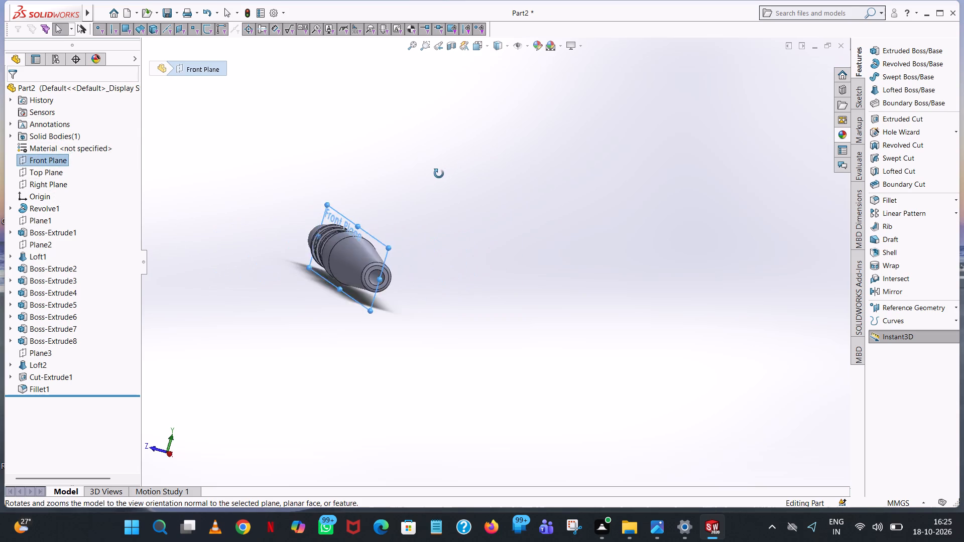
middle_click_drag(439, 174, 430, 168)
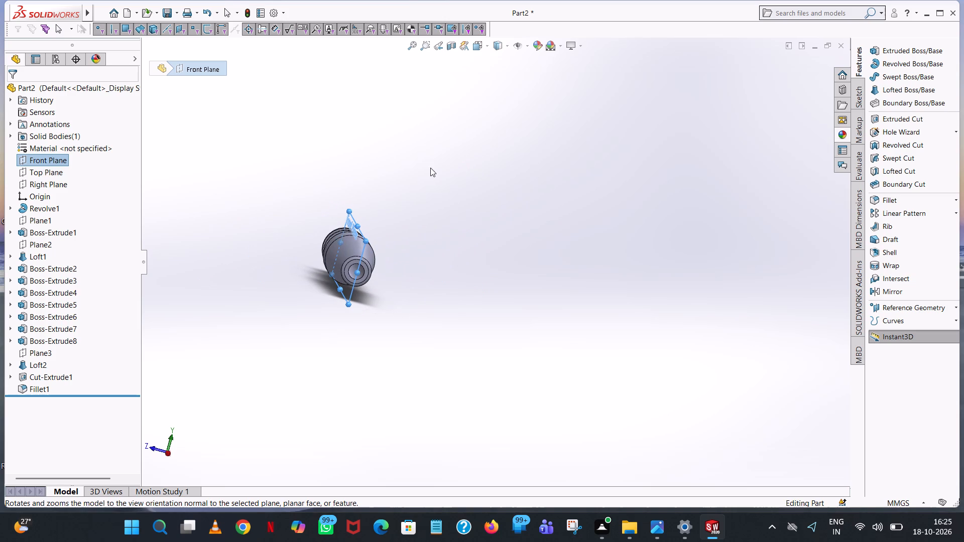
left_click(30, 173)
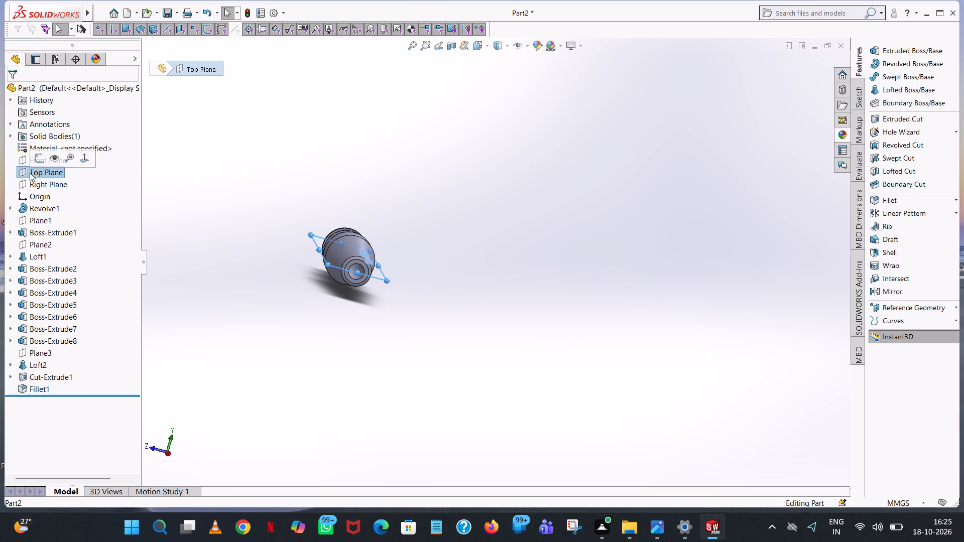
middle_click_drag(279, 290, 323, 259)
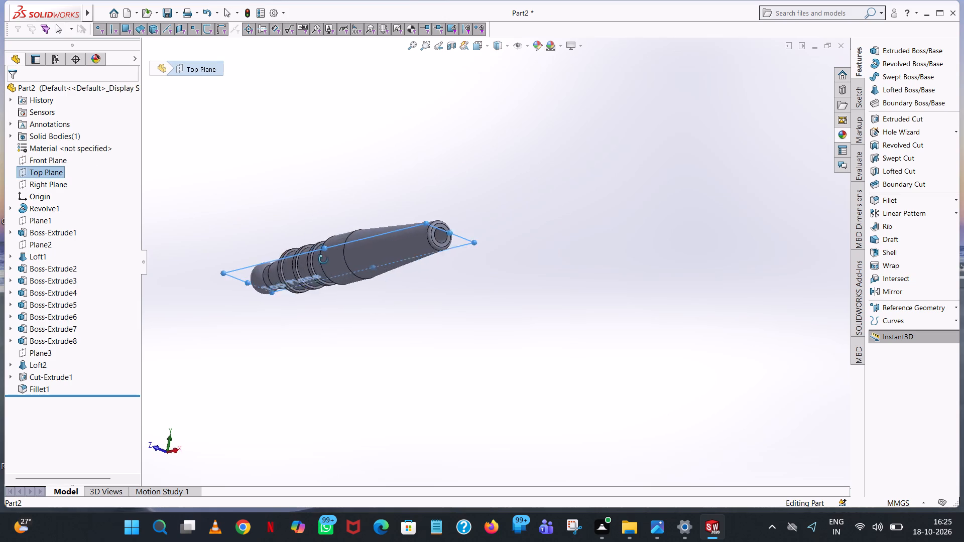
middle_click_drag(323, 259, 381, 315)
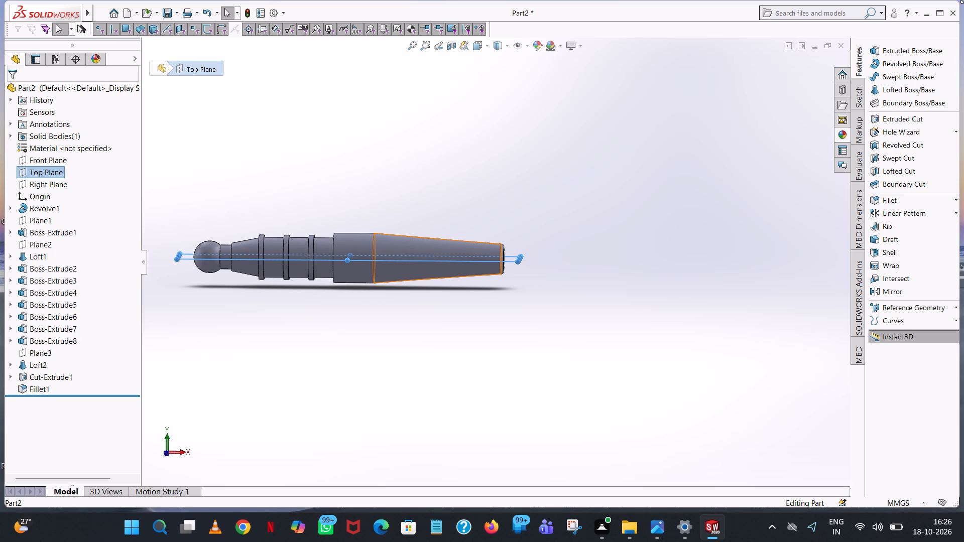
left_click(934, 308)
left_click(930, 307)
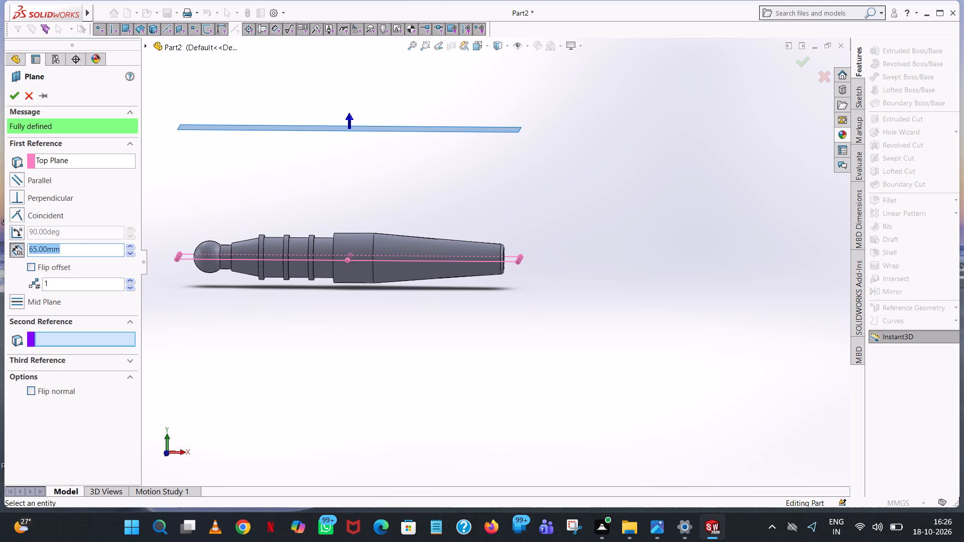
type("25/2")
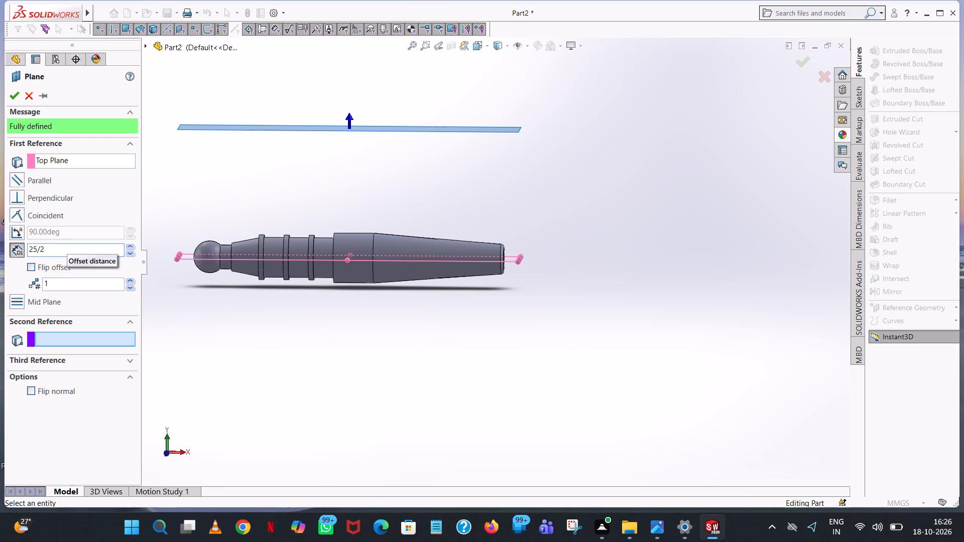
left_click(511, 348)
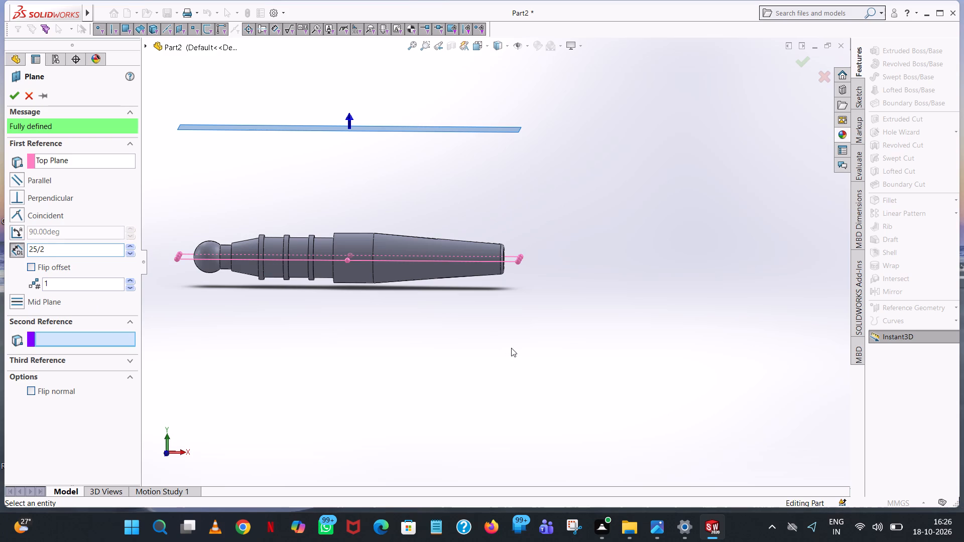
middle_click_drag(469, 345, 468, 331)
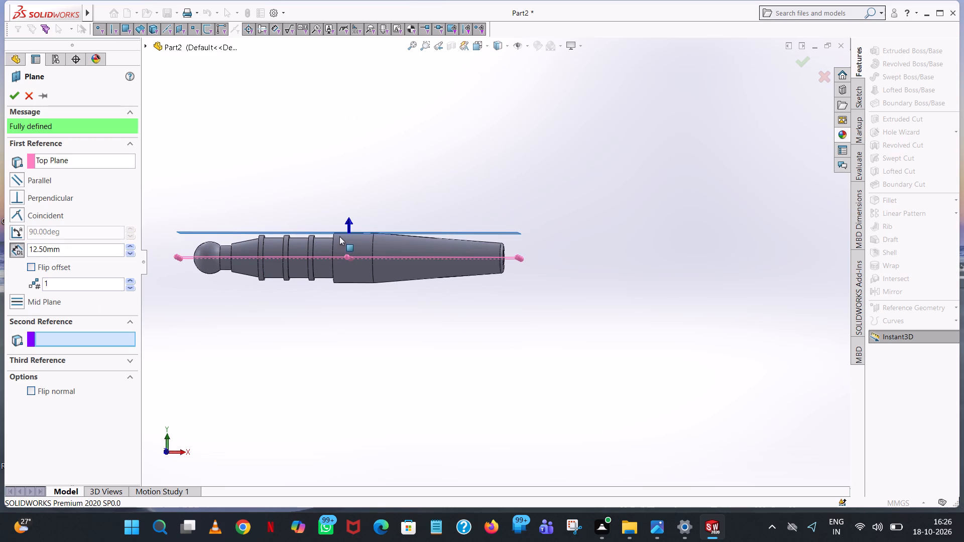
scroll(344, 235, "down", 6)
scroll(503, 276, "down", 3)
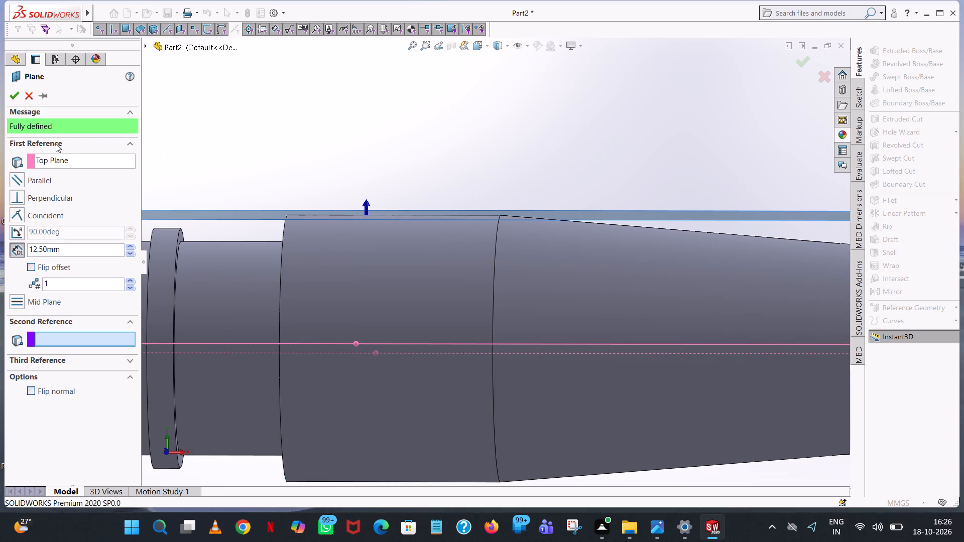
left_click(11, 97)
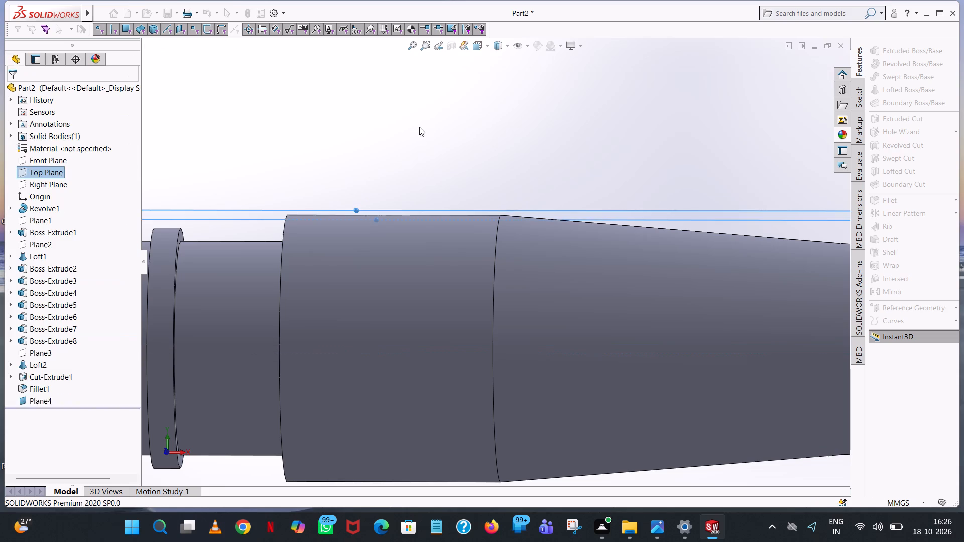
Open a new sketch on the offset plane above the barrel, oriented normal to the view.
scroll(428, 133, "up", 7)
scroll(517, 156, "up", 3)
middle_click_drag(517, 156, 520, 191)
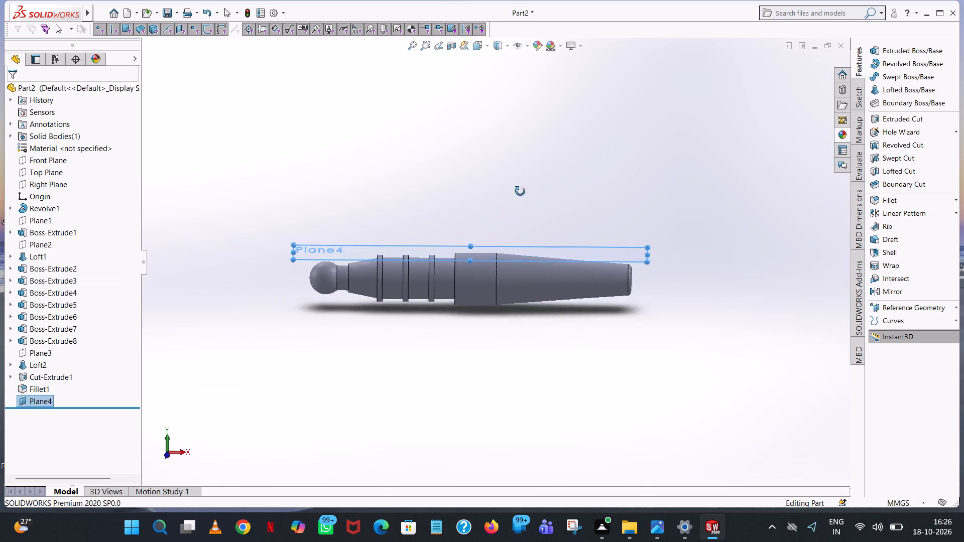
middle_click_drag(520, 191, 508, 324)
scroll(508, 324, "up", 1)
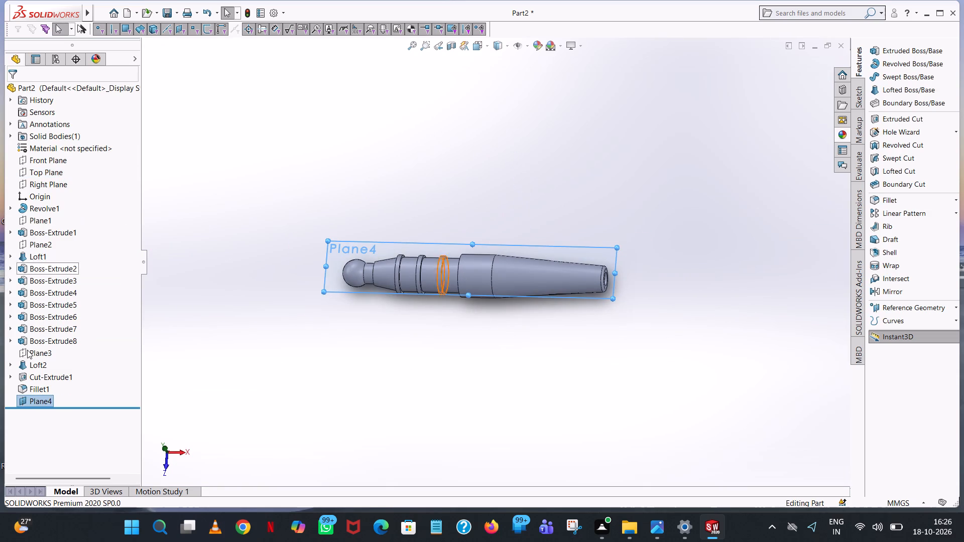
left_click(32, 397)
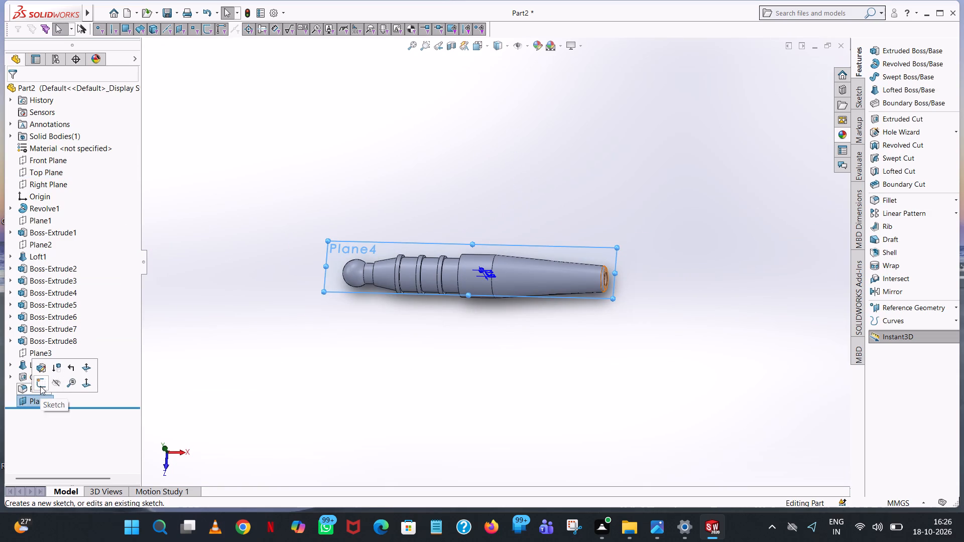
left_click(40, 386)
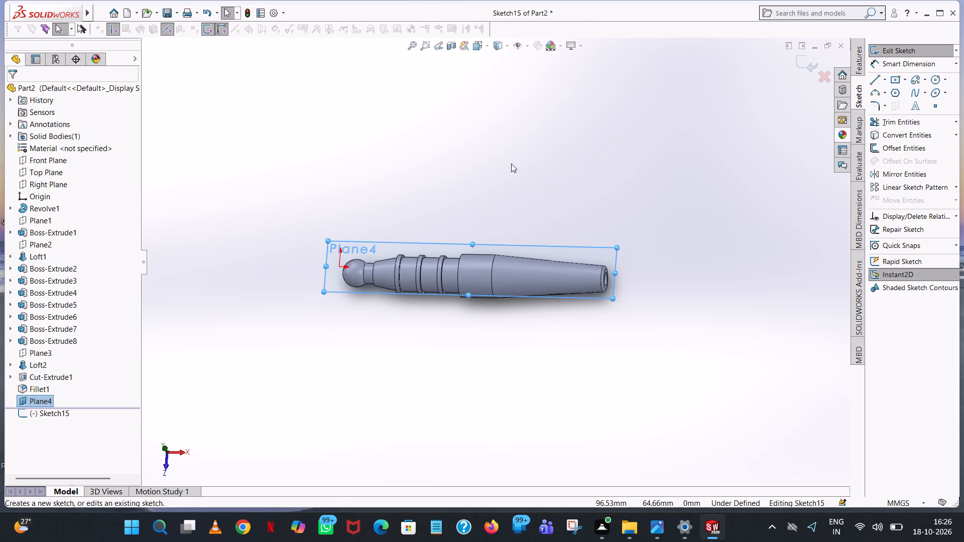
key("space")
left_click(127, 78)
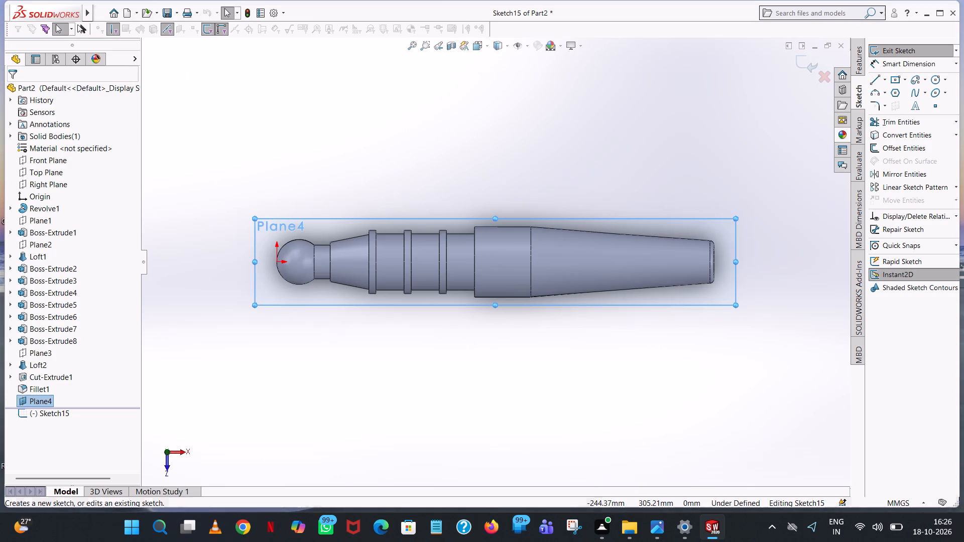
Sketch a circle of 5 mm radius centred on the widest cylindrical section, about 80 mm along the axis from the origin.
left_click(931, 78)
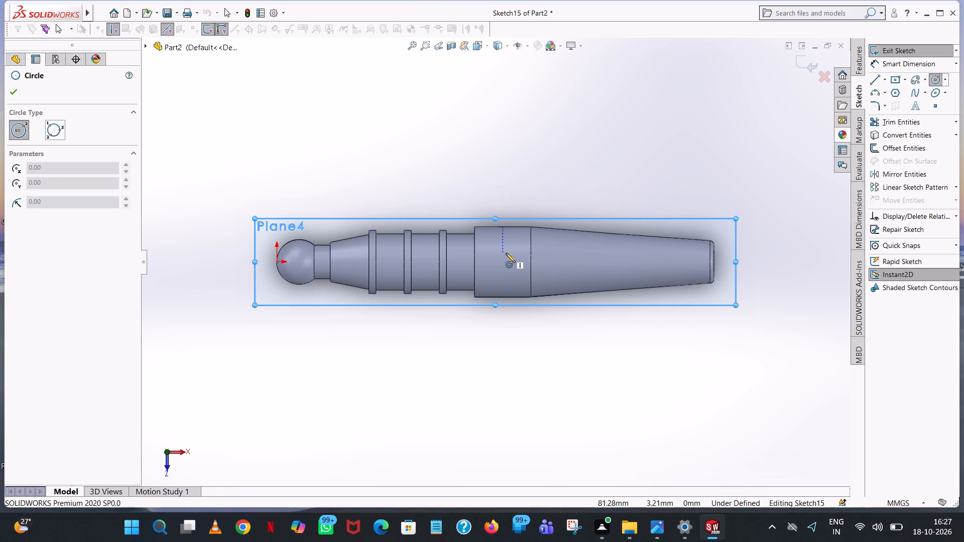
scroll(503, 256, "down", 6)
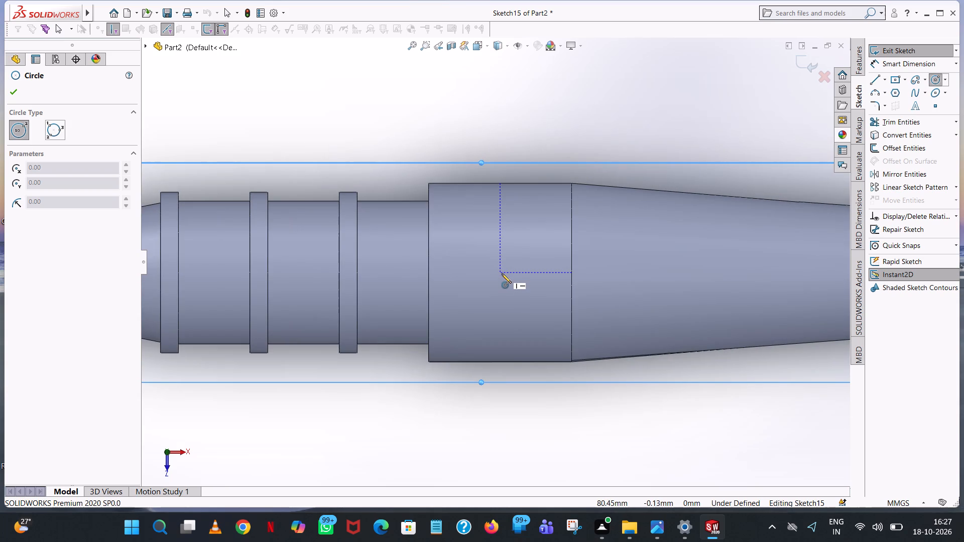
left_click(501, 272)
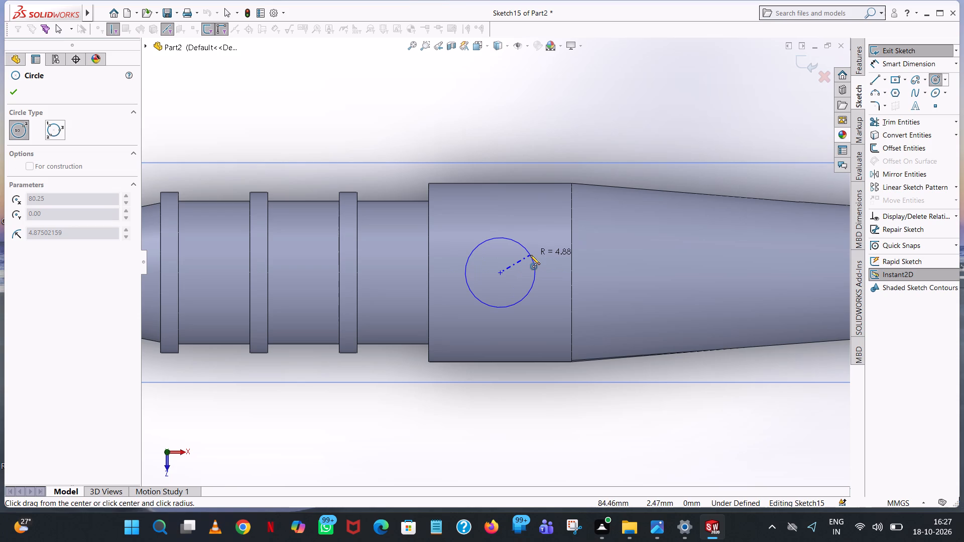
left_click(530, 255)
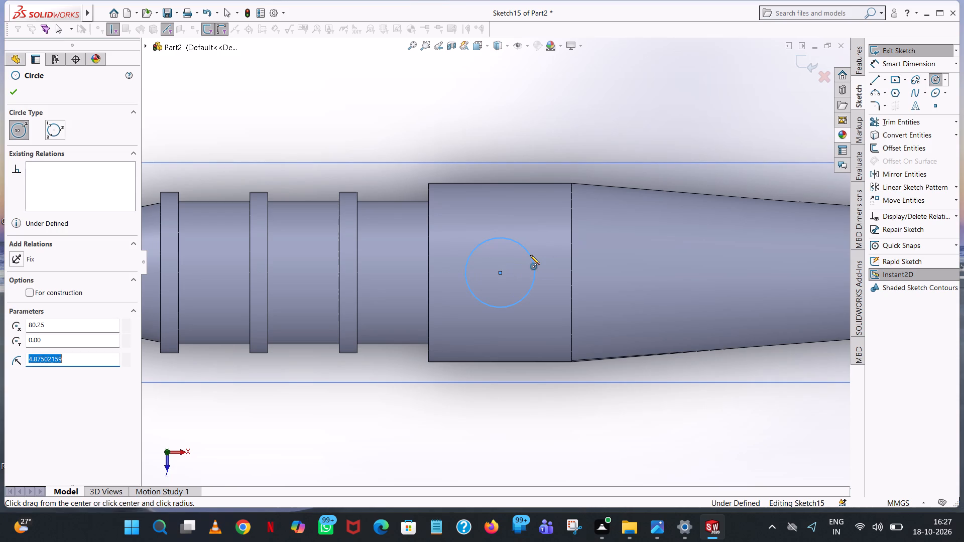
key("5")
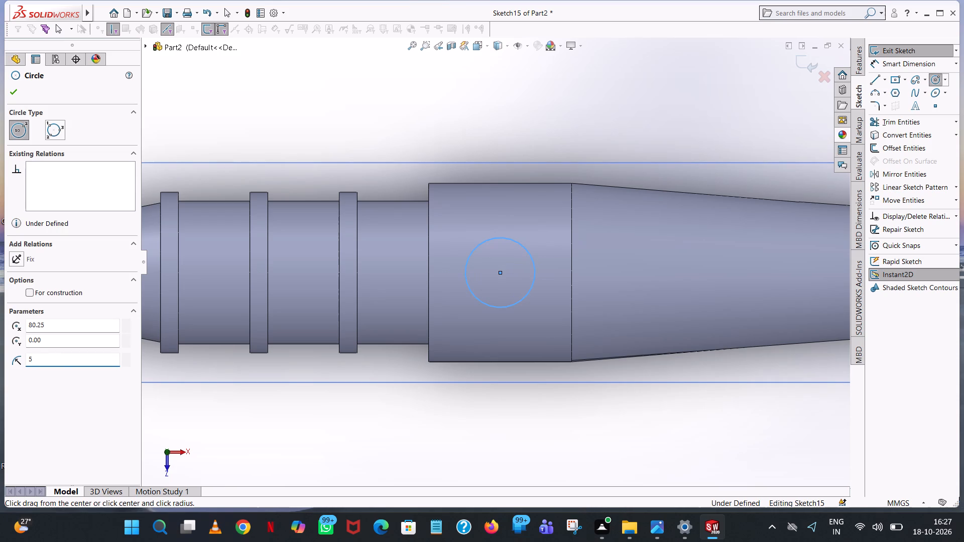
key("Return")
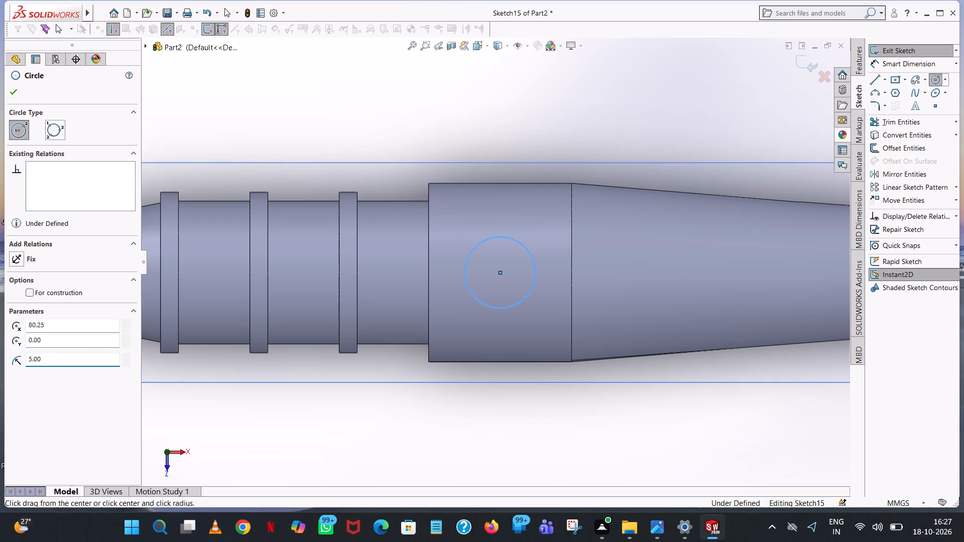
left_click(13, 89)
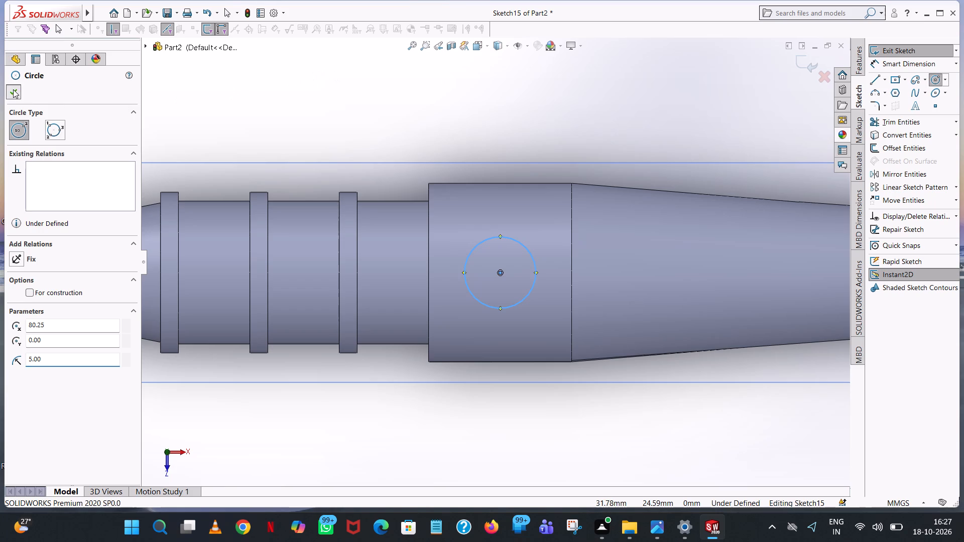
left_click(409, 100)
Dimension the circle's diameter.
left_click(921, 63)
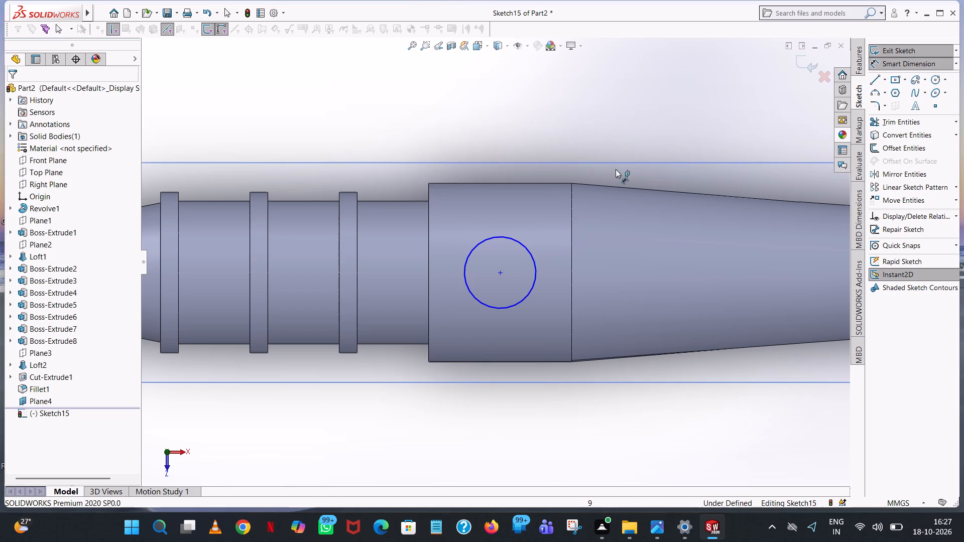
left_click(519, 245)
left_click(542, 116)
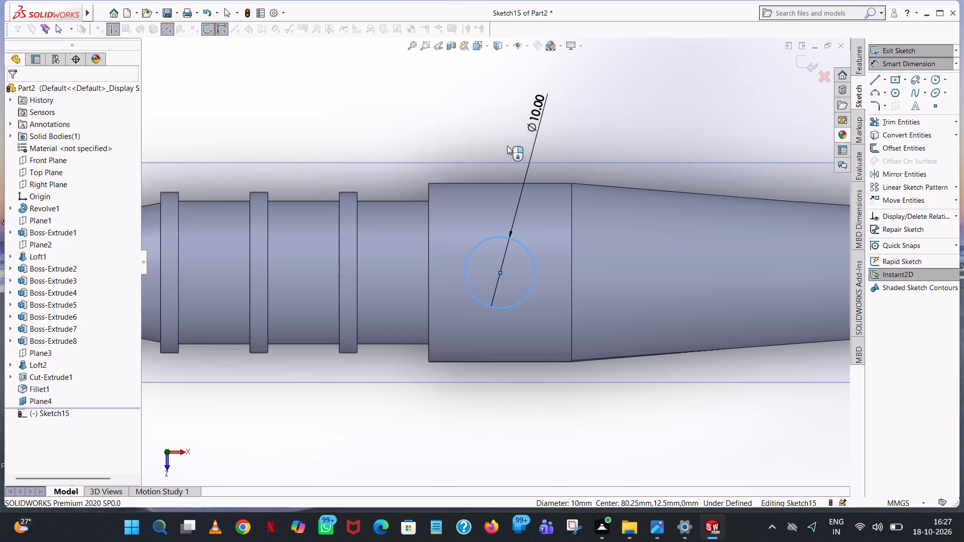
left_click(498, 103)
left_click(403, 134)
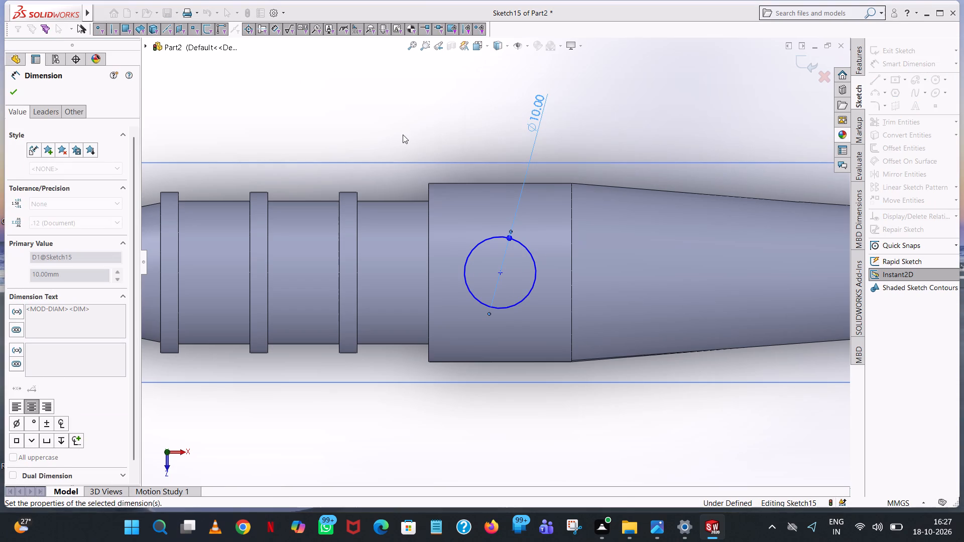
Dimension the horizontal distance from the sketch origin at the sphere's end to the circle's centre.
scroll(458, 176, "up", 5)
left_click(498, 267)
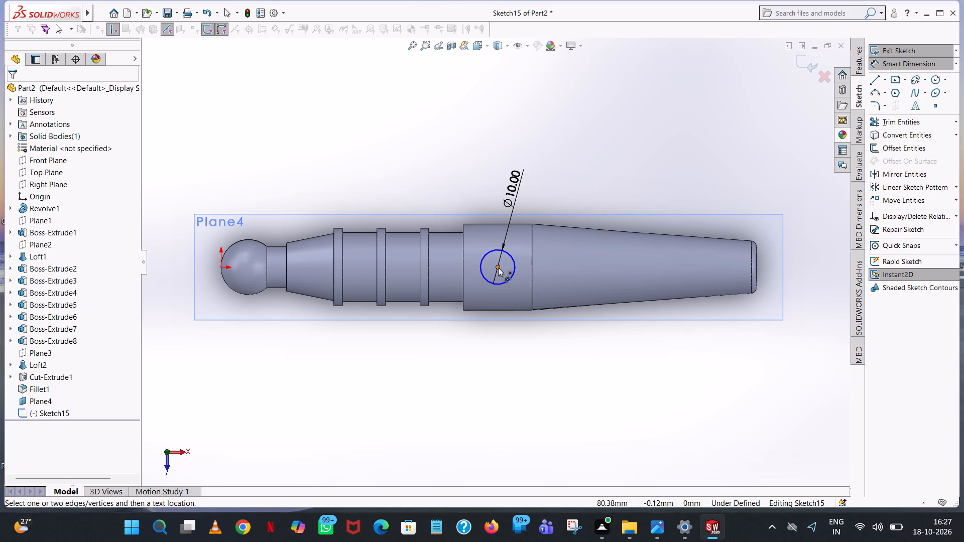
left_click(219, 267)
left_click(327, 394)
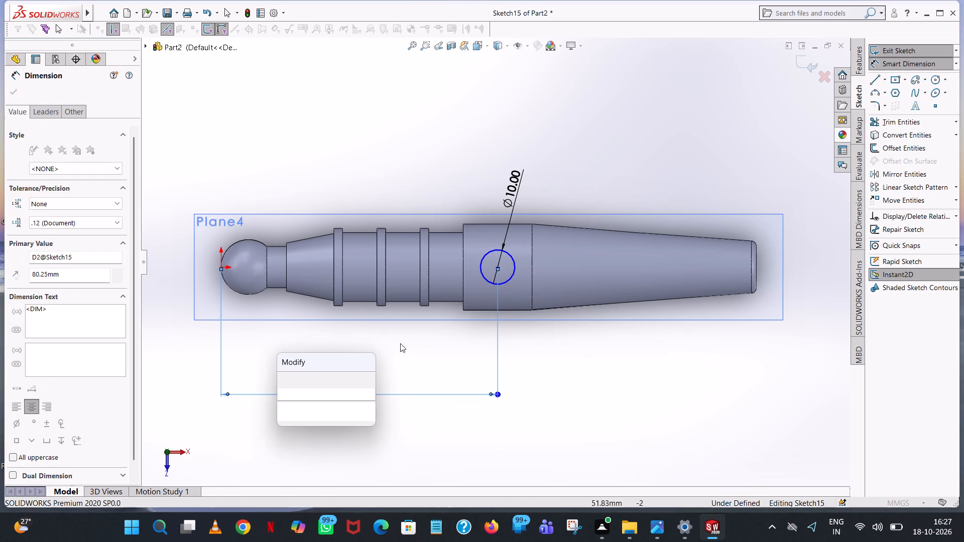
left_click(287, 378)
left_click(418, 311)
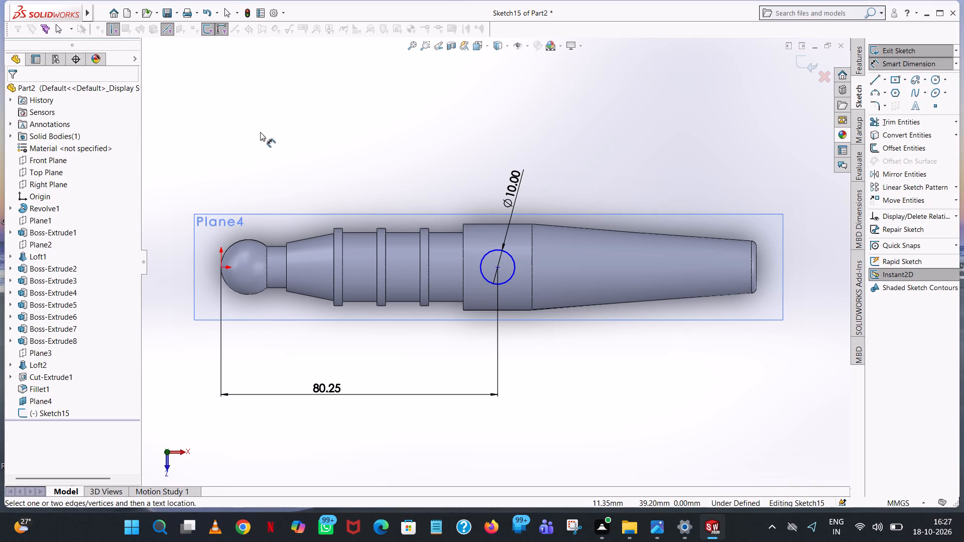
key("Escape")
Add a horizontal relation between the sketch origin and the centre of the 10 mm circle.
left_click(224, 266, "ctrl")
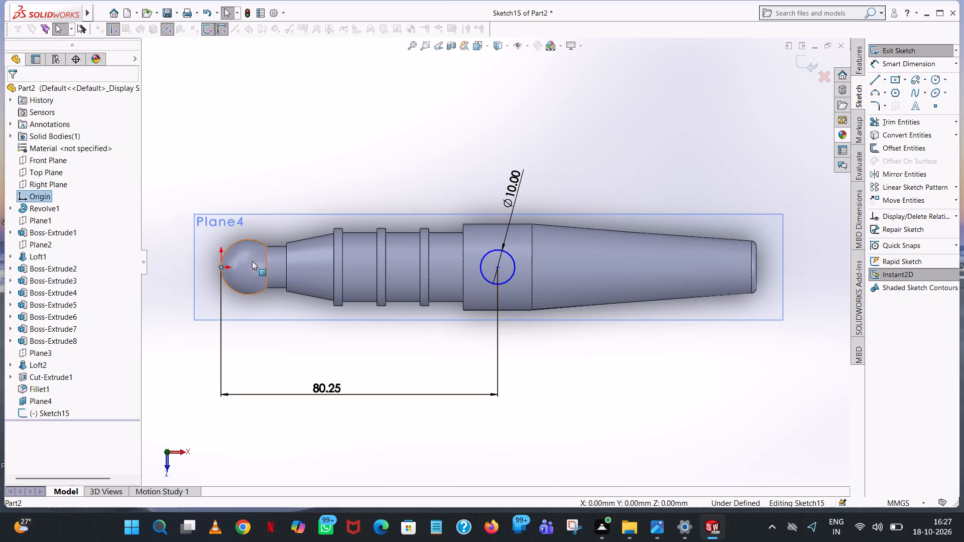
left_click(499, 267, "ctrl")
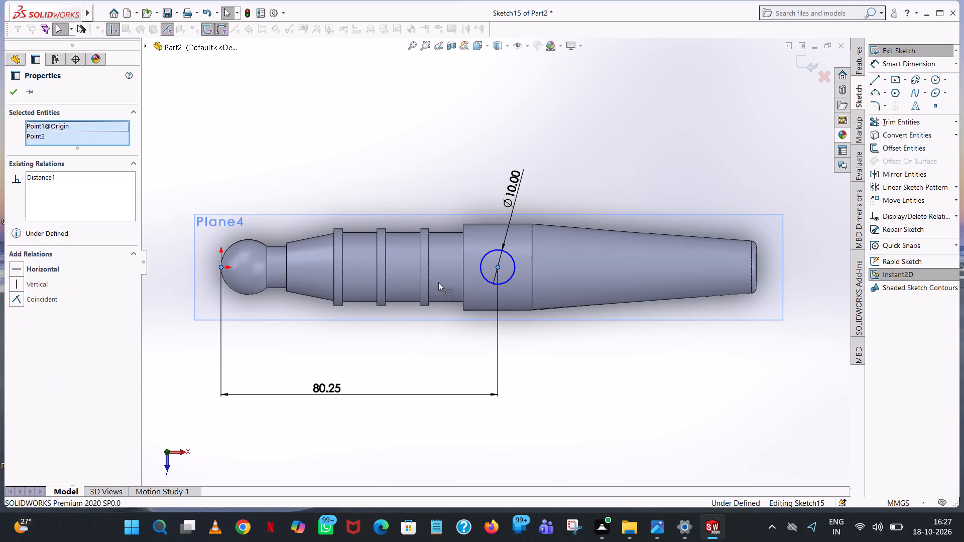
left_click(48, 267)
left_click(423, 128)
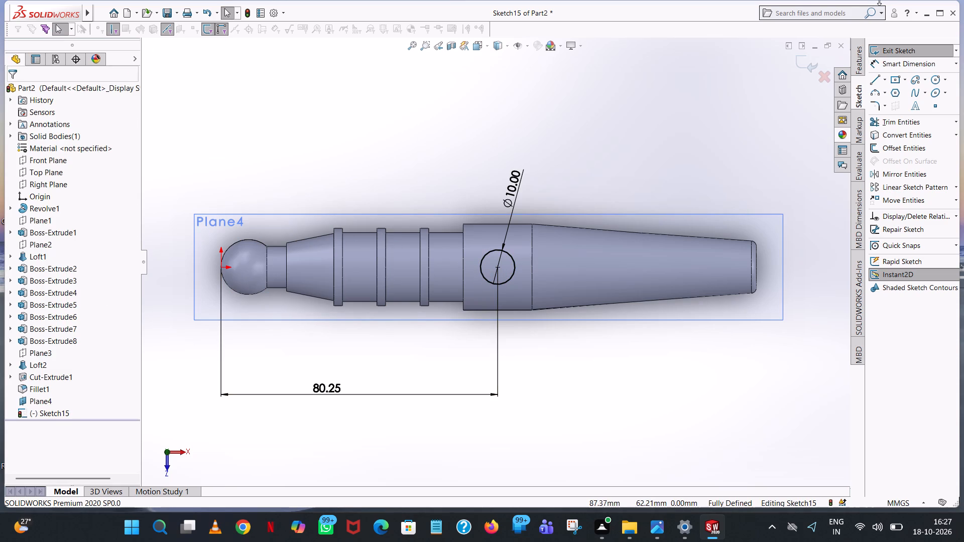
Extrude the 10 mm circle as a boss 4.5 mm blind upward from the offset plane, merging the result.
left_click(854, 60)
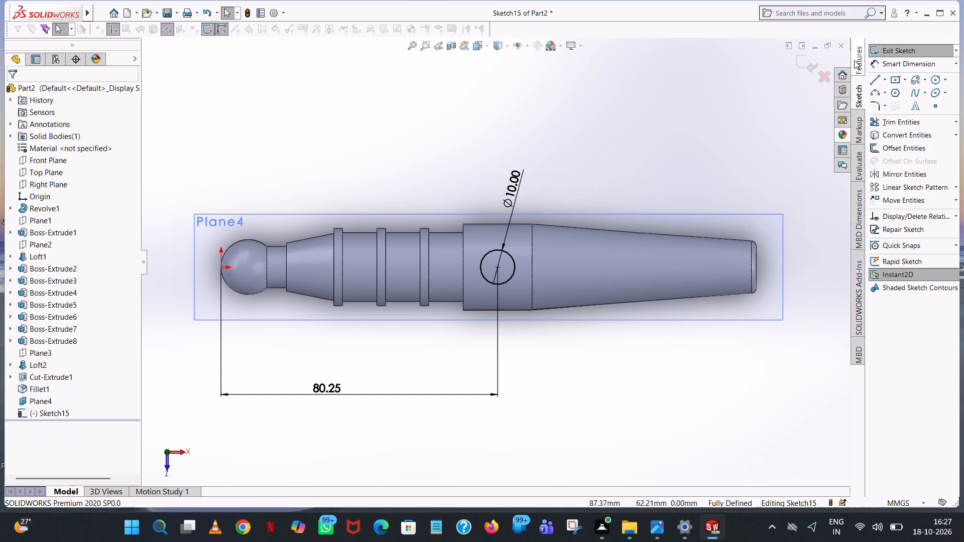
left_click(896, 52)
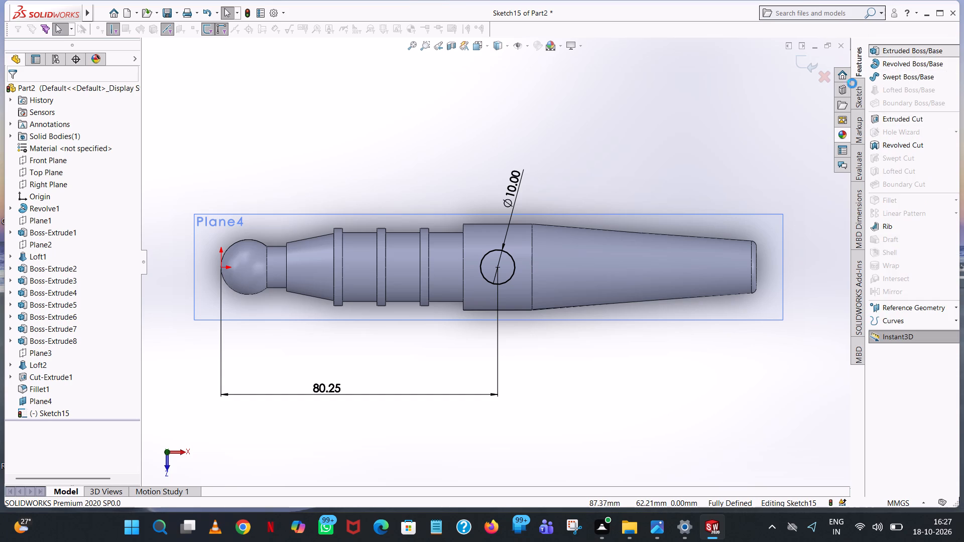
middle_click_drag(740, 158, 731, 0)
scroll(738, 154, "up", 1)
scroll(731, 0, "up", 1)
middle_click_drag(672, 333, 665, 276)
scroll(671, 332, "up", 1)
scroll(486, 233, "down", 5)
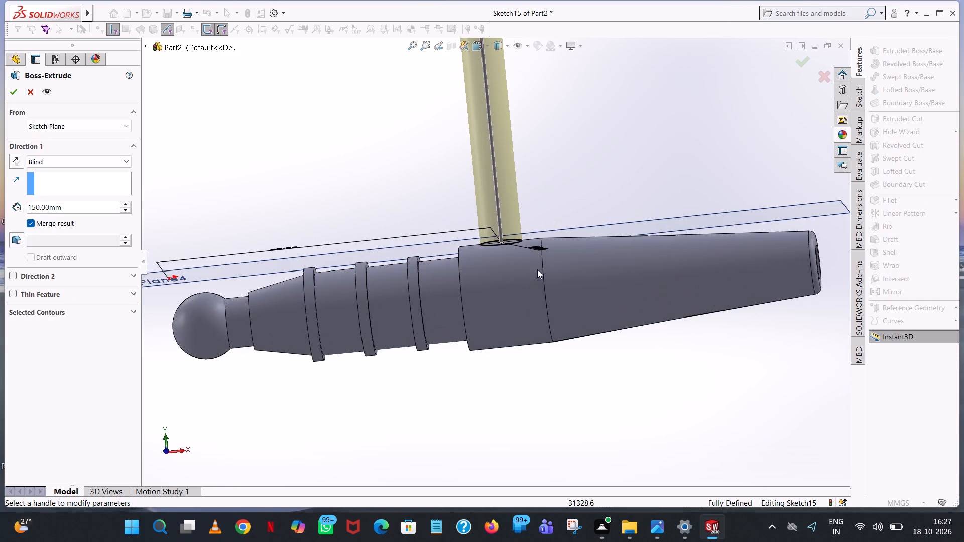
scroll(537, 269, "down", 1)
middle_click_drag(550, 277, 551, 294)
scroll(551, 288, "up", 1)
scroll(521, 273, "down", 5)
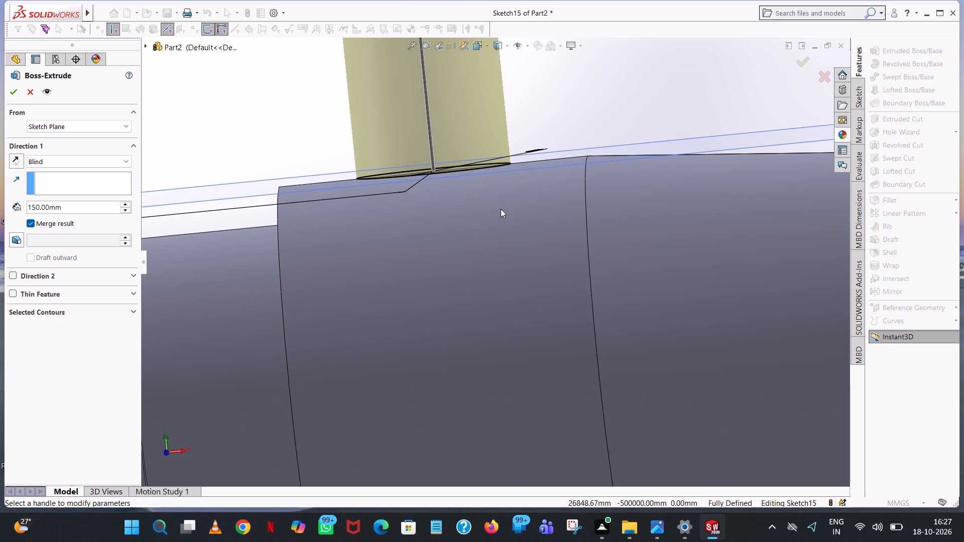
middle_click_drag(502, 208, 505, 224)
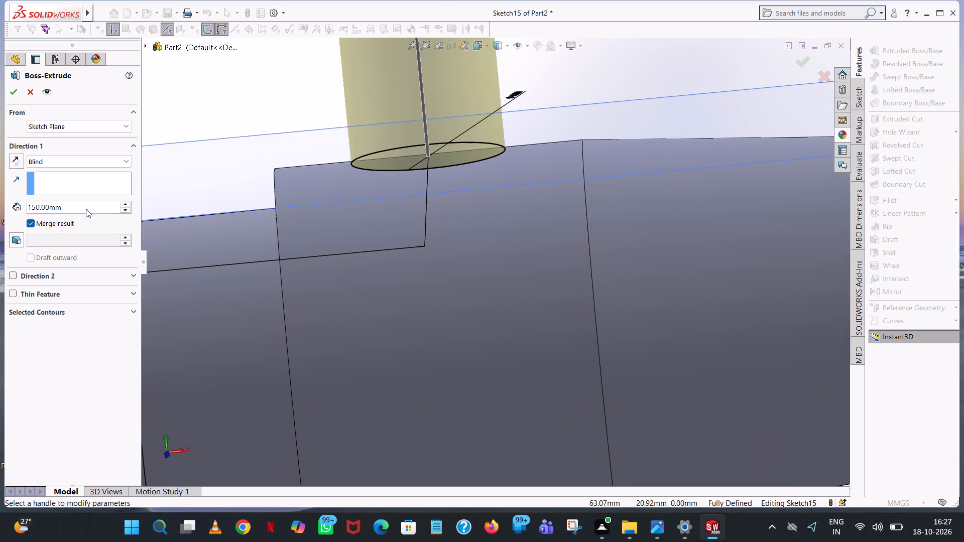
double_click(85, 209)
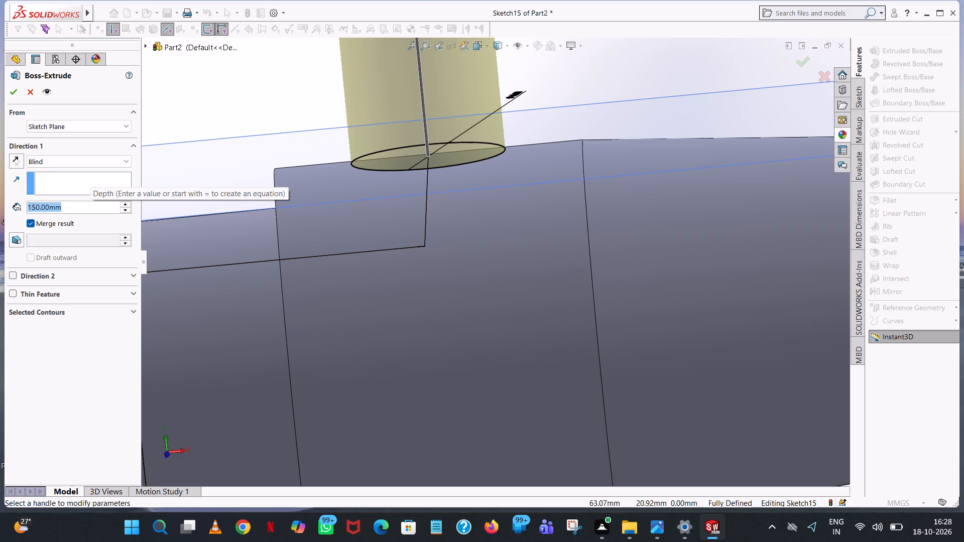
type("4.5")
key("Return")
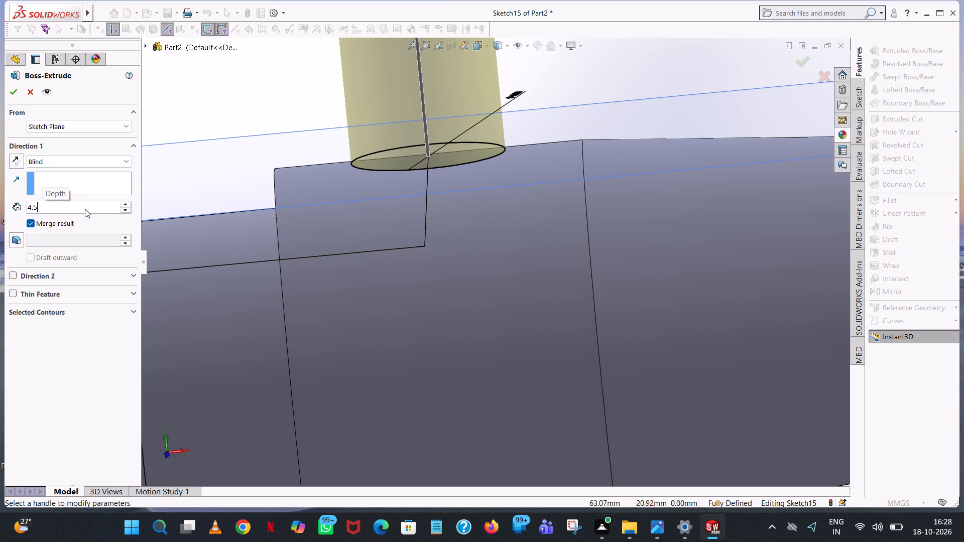
left_click(11, 88)
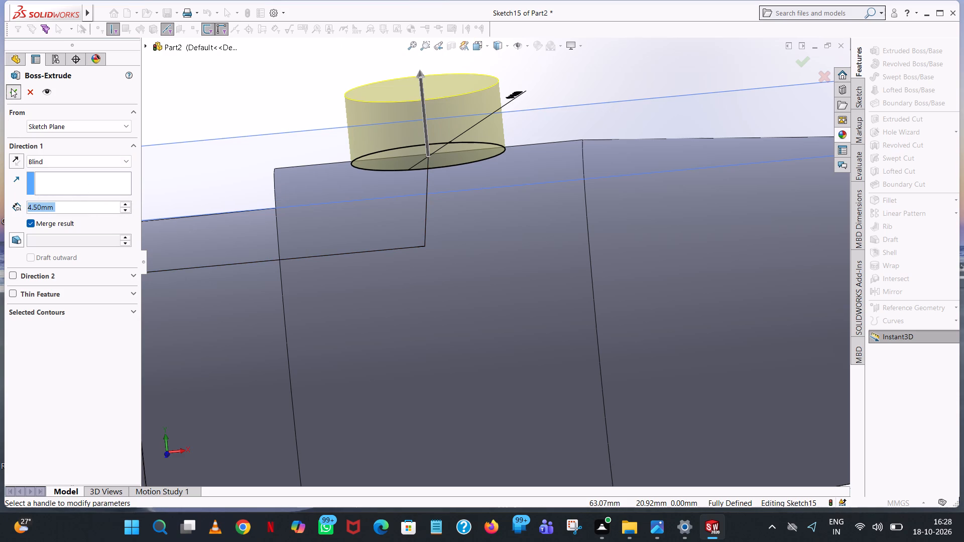
left_click(289, 93)
Open a new extrude sketch on the top face of the round boss and orient the view normal to it.
scroll(296, 93, "up", 3)
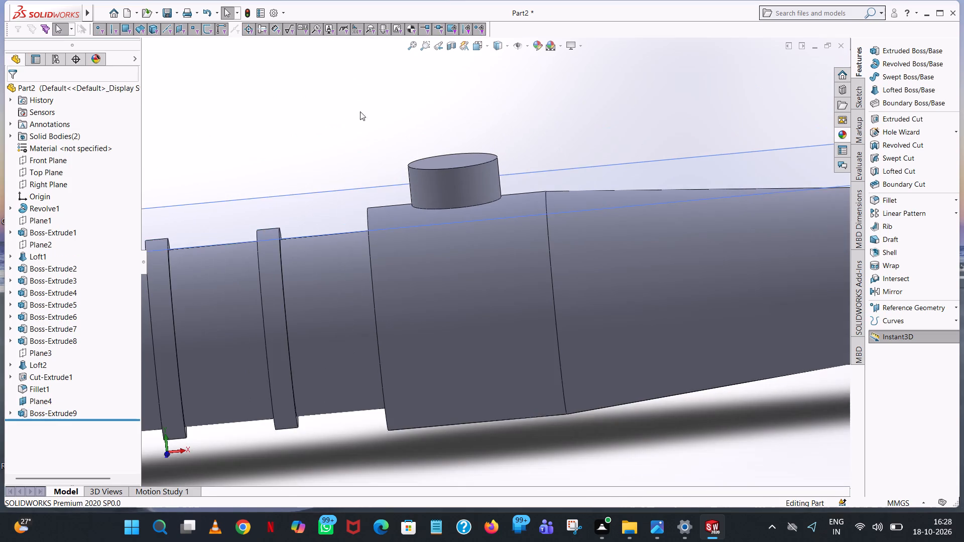
middle_click_drag(412, 127, 441, 115)
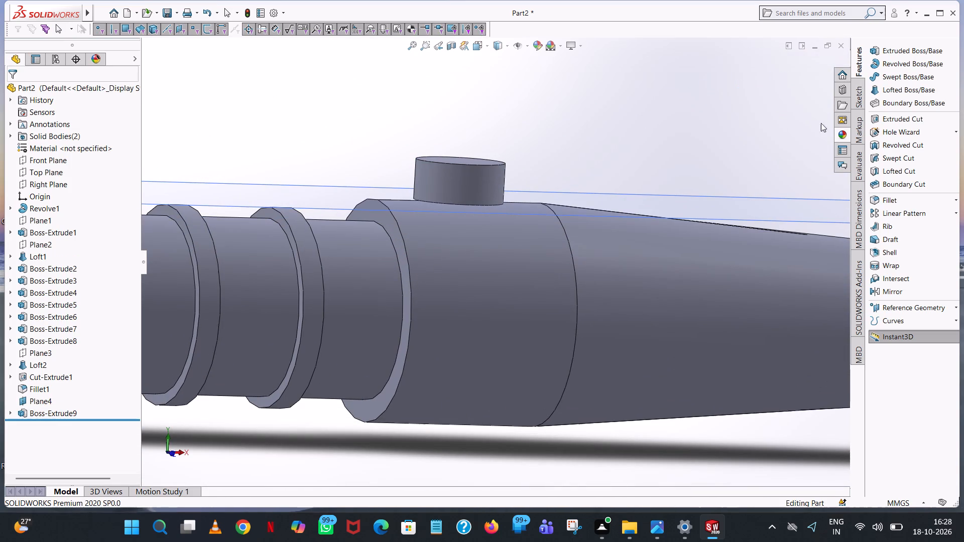
left_click(908, 45)
middle_click_drag(549, 128, 545, 178)
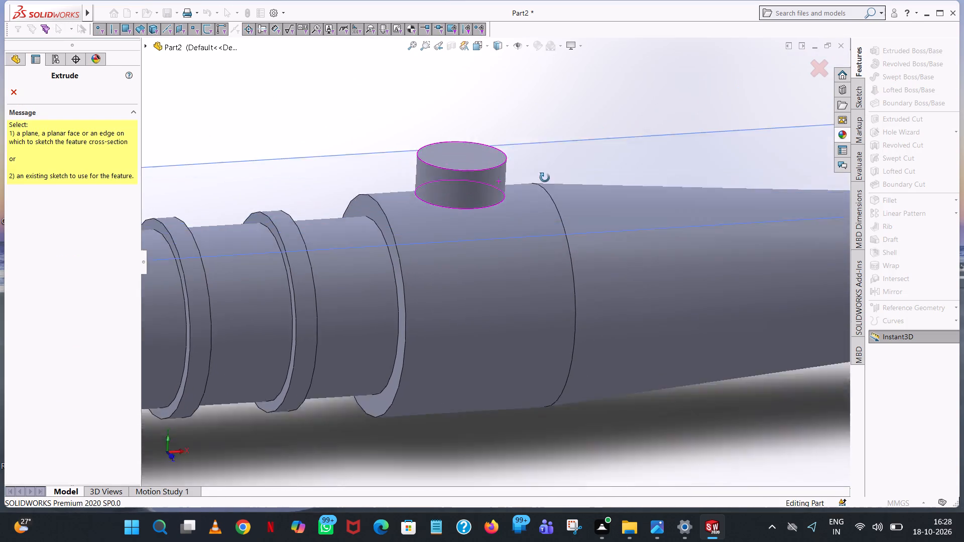
middle_click_drag(545, 178, 545, 219)
left_click(454, 148)
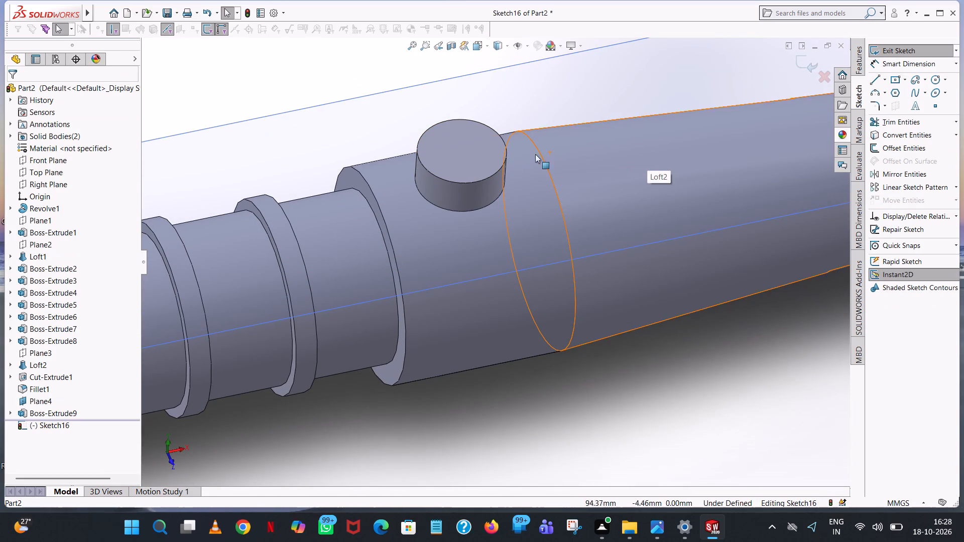
left_click(457, 157)
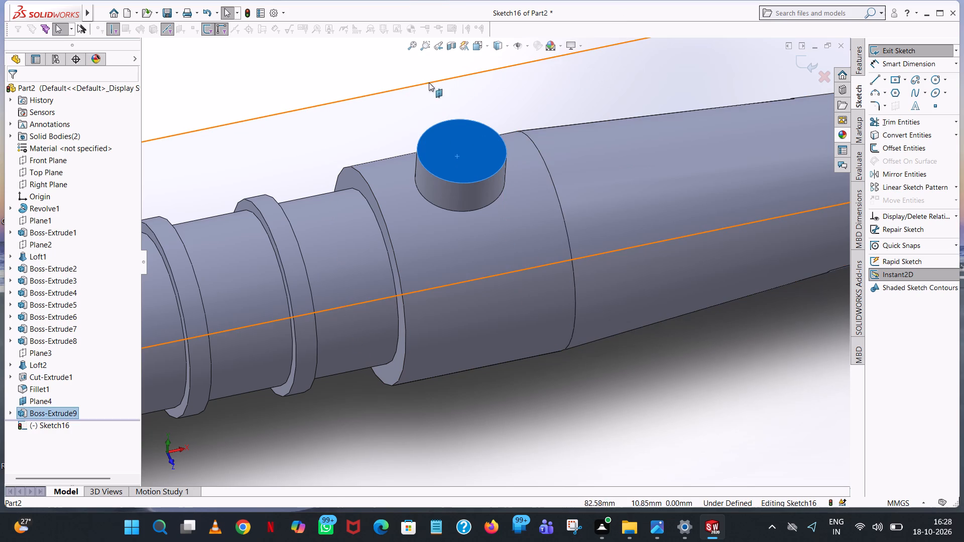
left_click(312, 66)
scroll(511, 78, "up", 5)
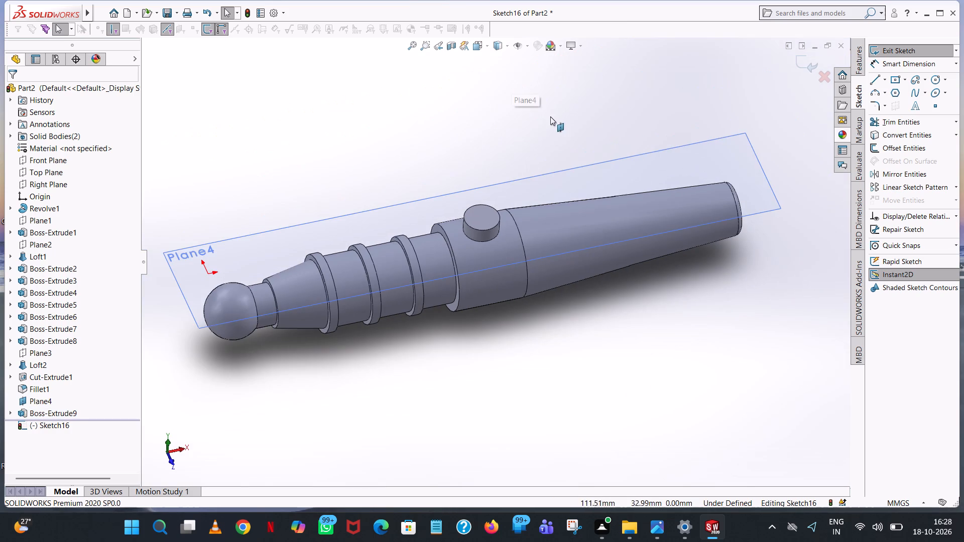
middle_click_drag(550, 121, 529, 239)
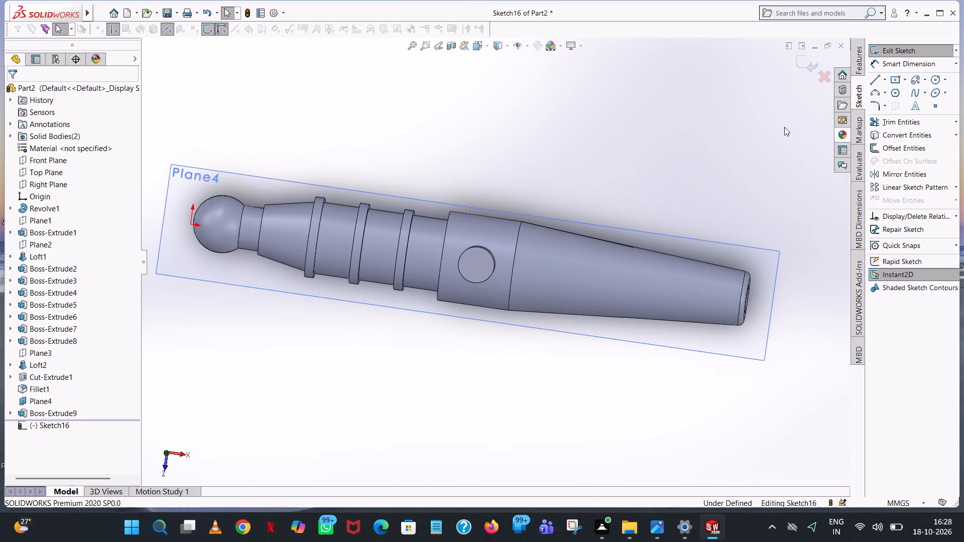
key("space")
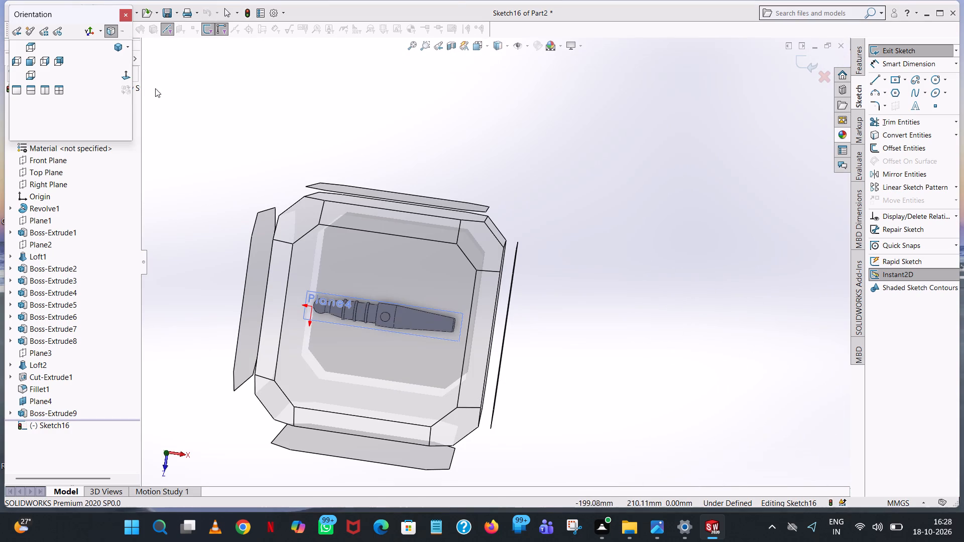
left_click(130, 78)
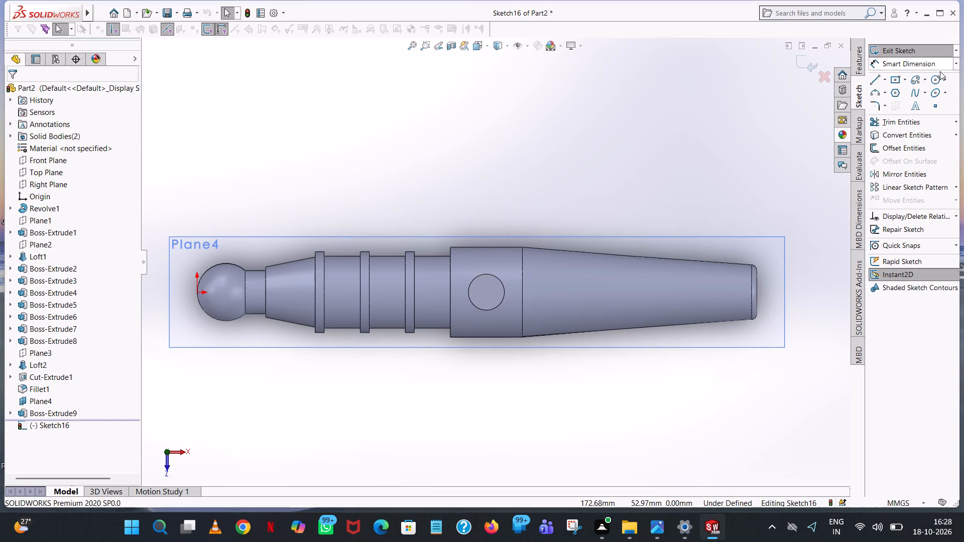
Sketch a circle of 3 mm radius centred on the round boss's top face.
left_click(935, 79)
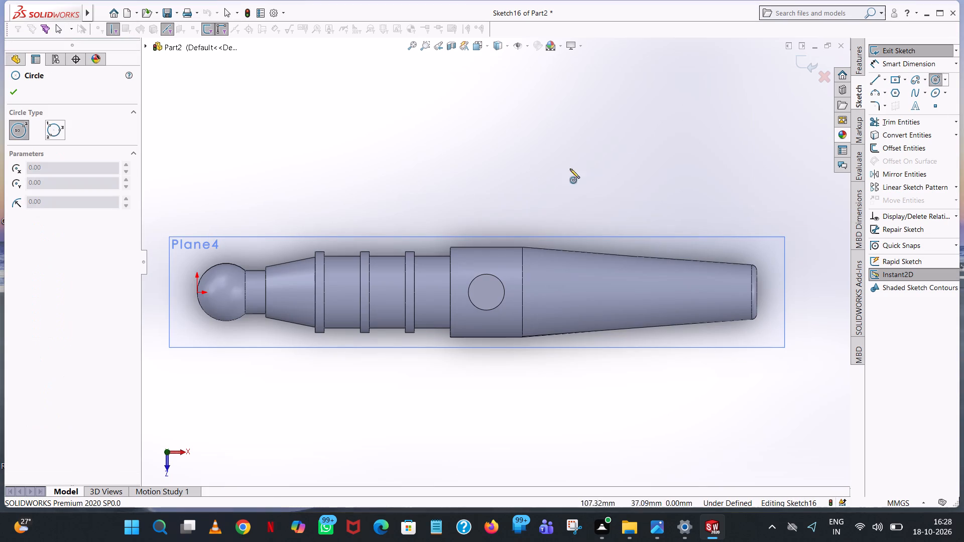
scroll(489, 290, "down", 7)
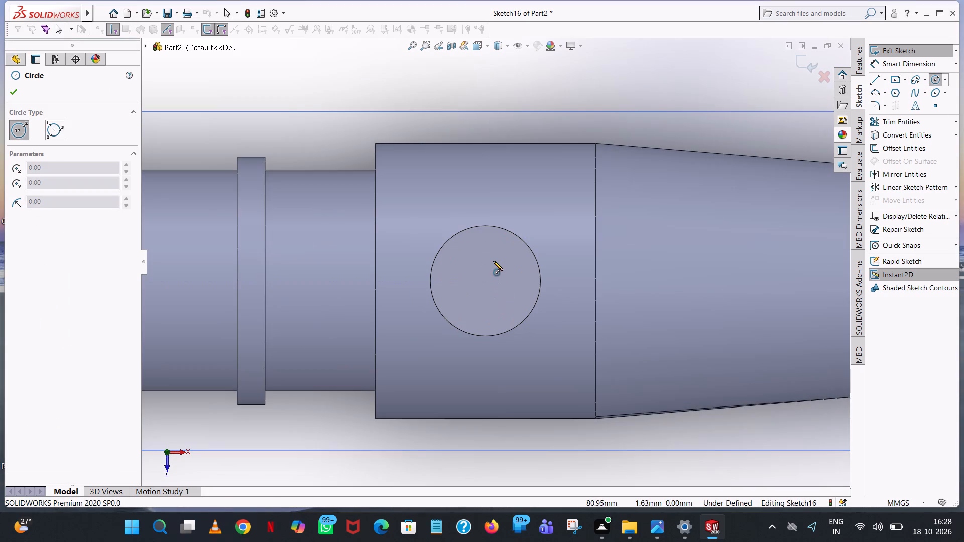
left_click(484, 280)
left_click(510, 264)
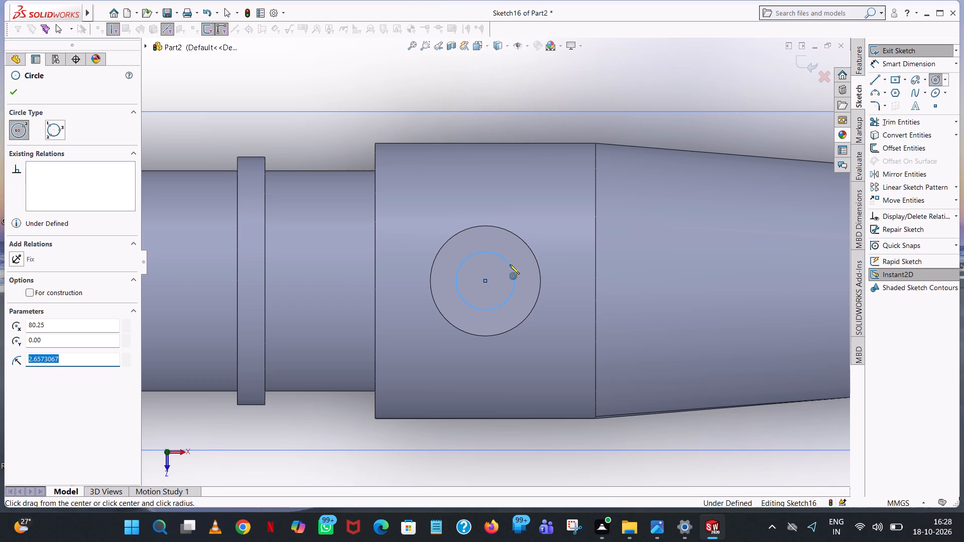
key("3")
key("Return")
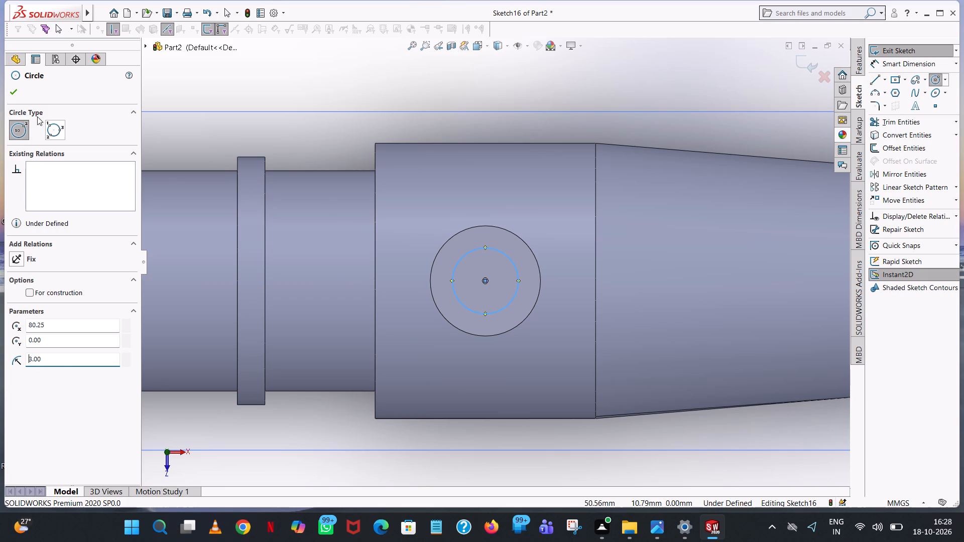
left_click(15, 88)
left_click(469, 77)
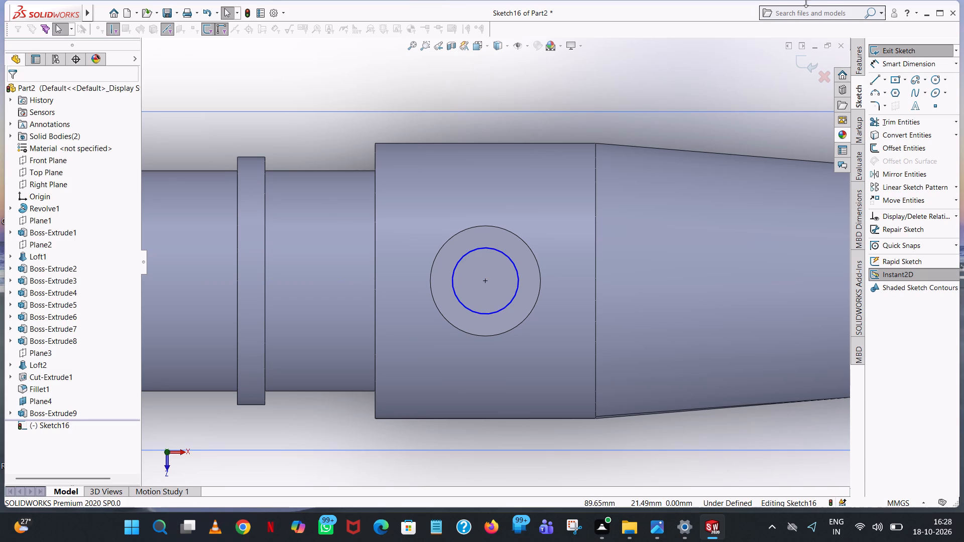
Dimension the diameter of the circle on the boss's top face.
left_click(892, 67)
left_click(516, 281)
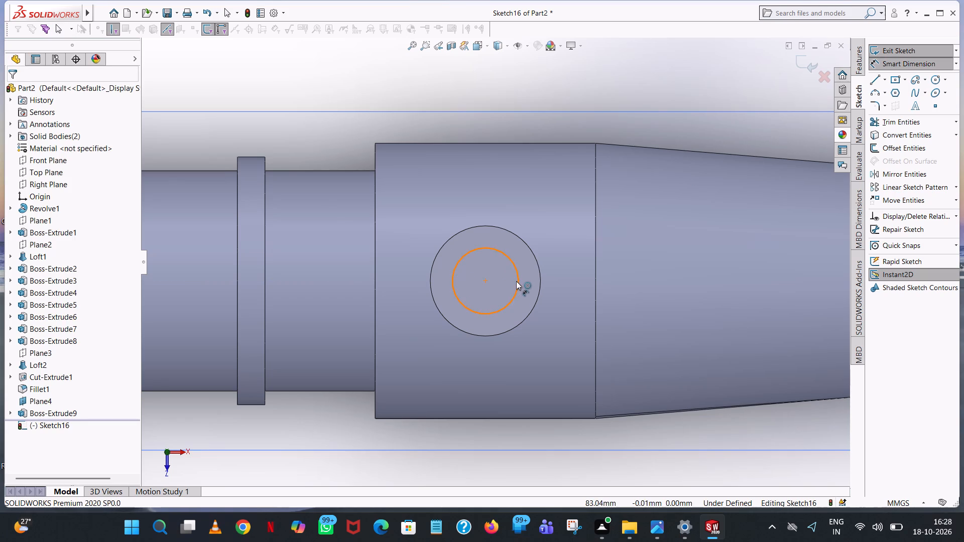
left_click(564, 136)
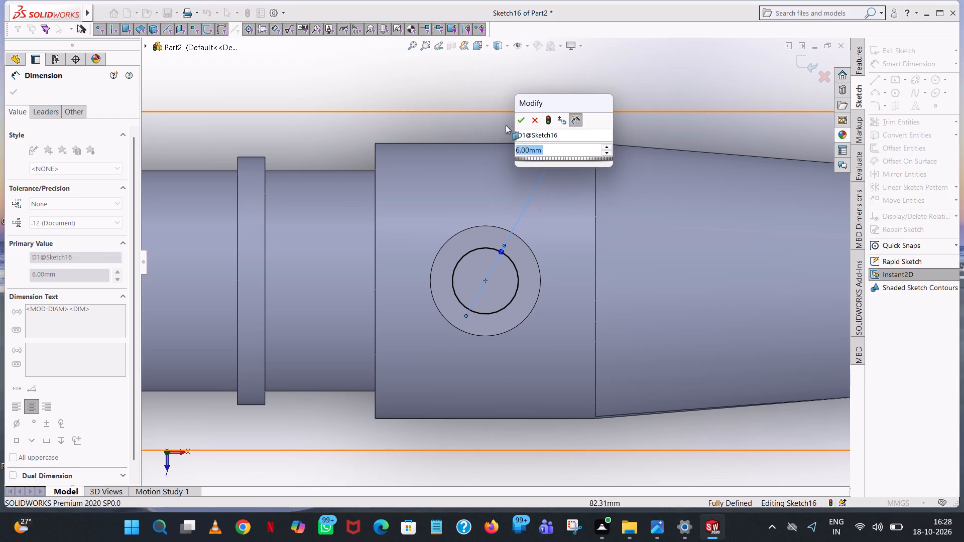
left_click(517, 117)
left_click(525, 92)
Extrude the small circle as a boss 6 mm blind upward from the round boss's top face, merging the result.
middle_click_drag(630, 338, 642, 121)
scroll(642, 121, "up", 1)
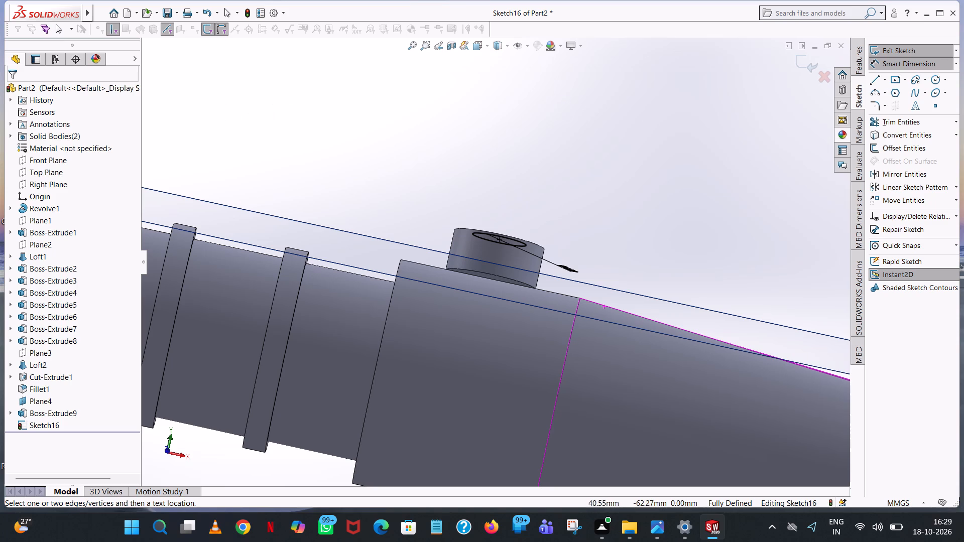
scroll(379, 210, "up", 6)
middle_click_drag(441, 207, 446, 277)
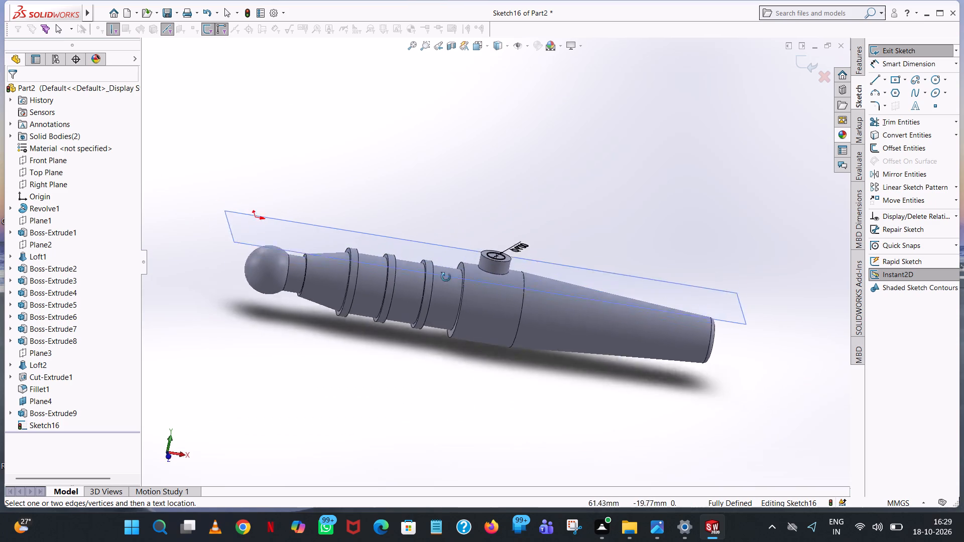
middle_click_drag(446, 277, 437, 324)
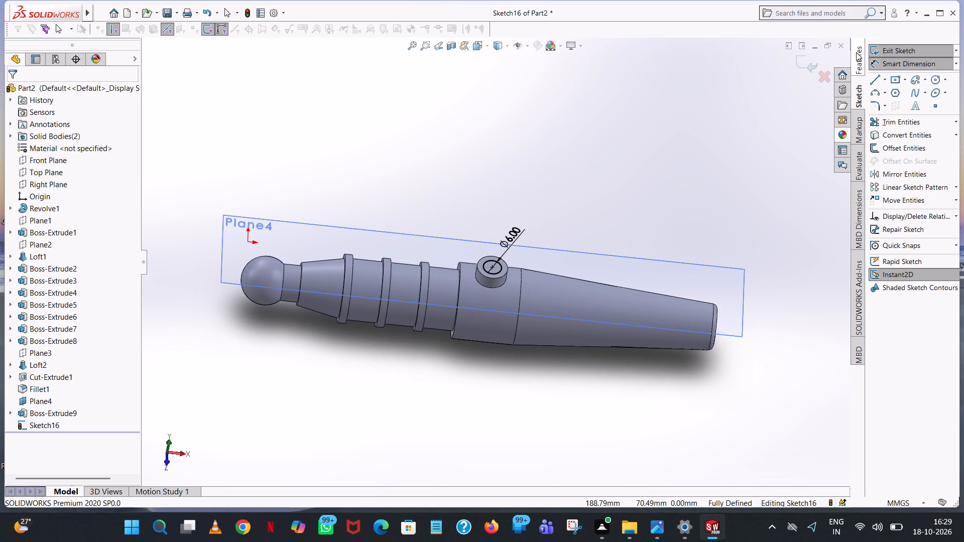
left_click(856, 52)
left_click(889, 50)
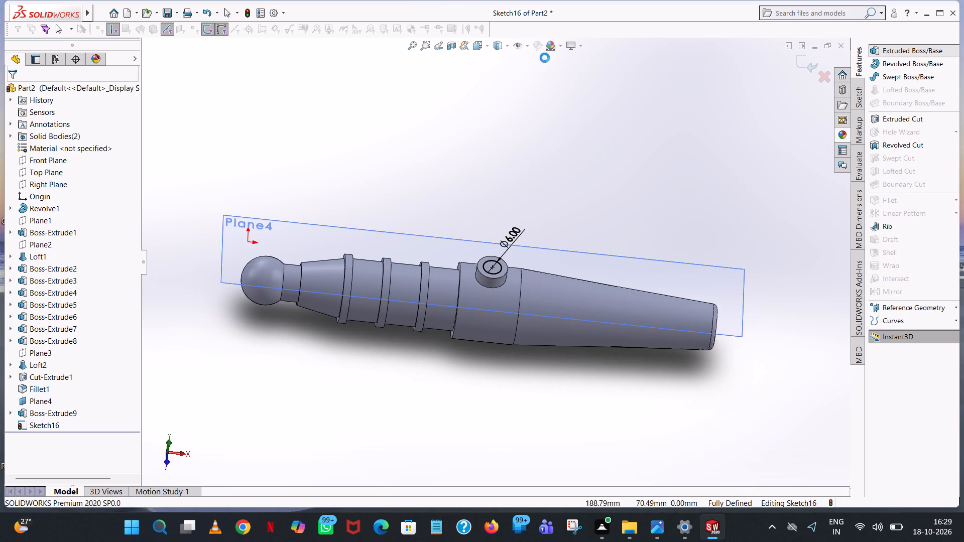
key("6")
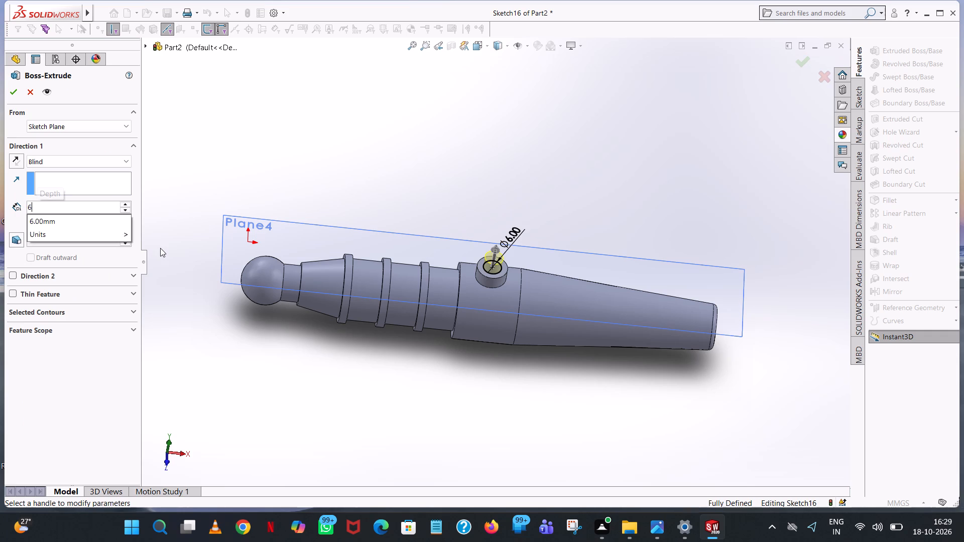
key("Return")
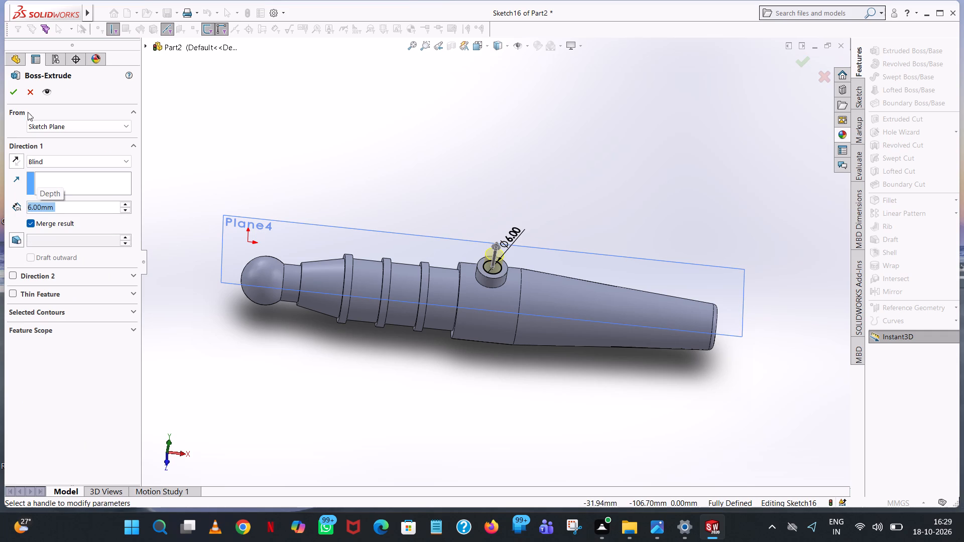
left_click(19, 90)
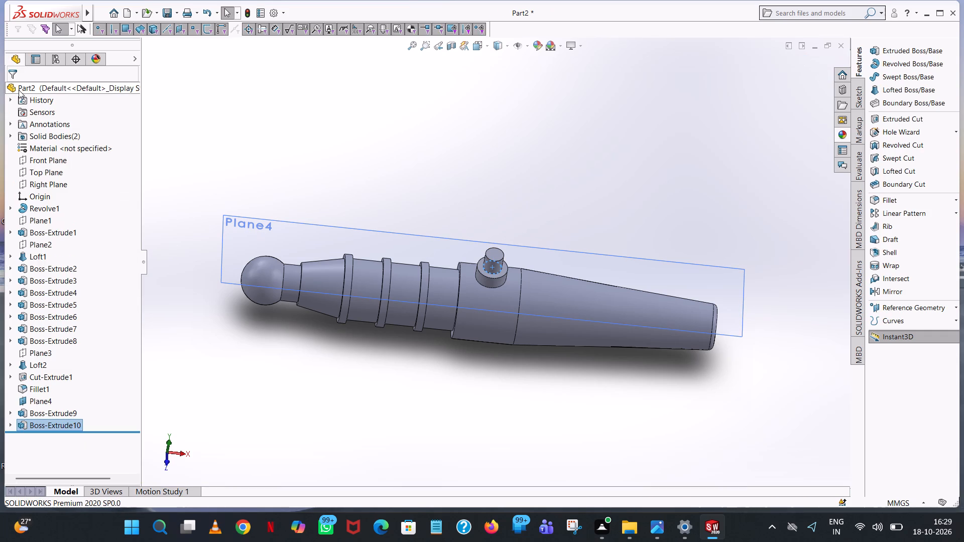
left_click(562, 107)
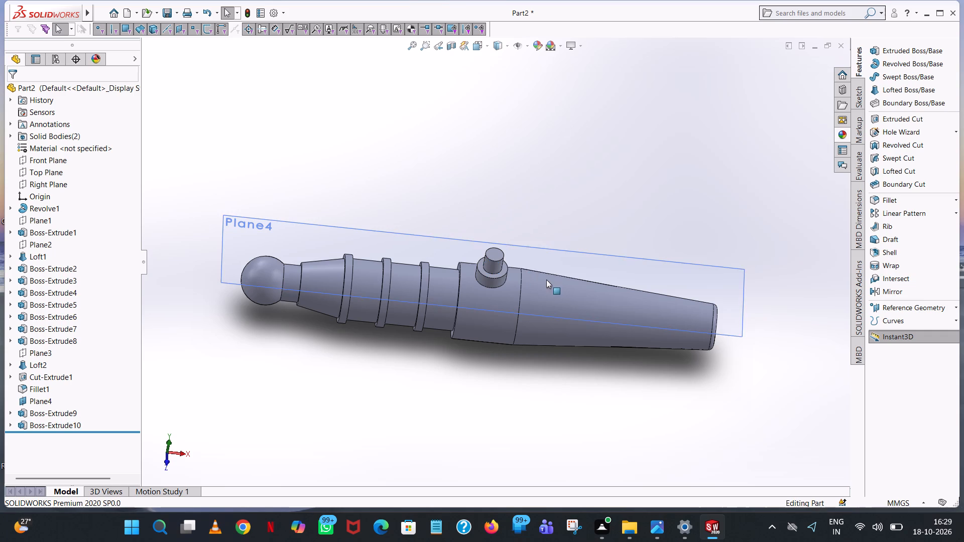
Hide Plane4, the reference plane used for the round boss on the barrel.
middle_click_drag(547, 278, 547, 180)
scroll(547, 180, "down", 1)
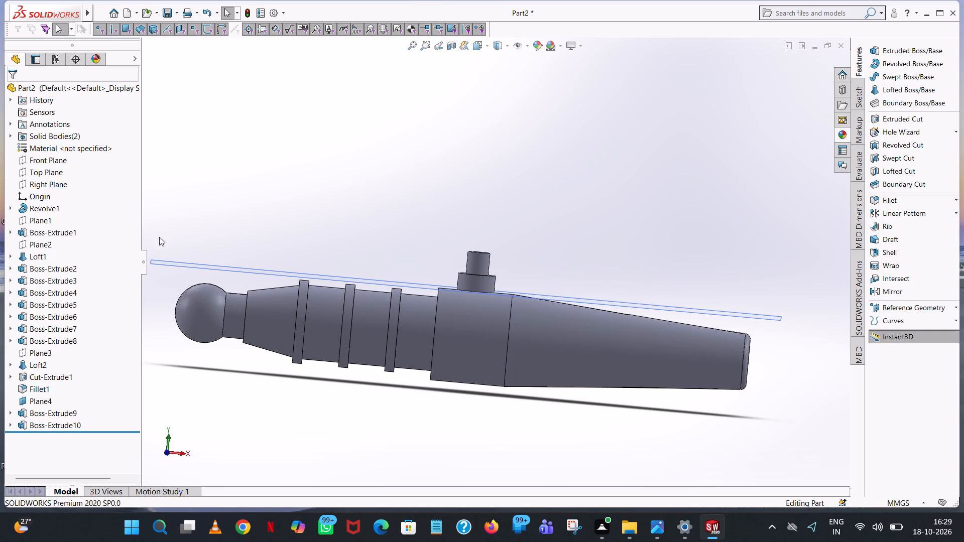
left_click(49, 403)
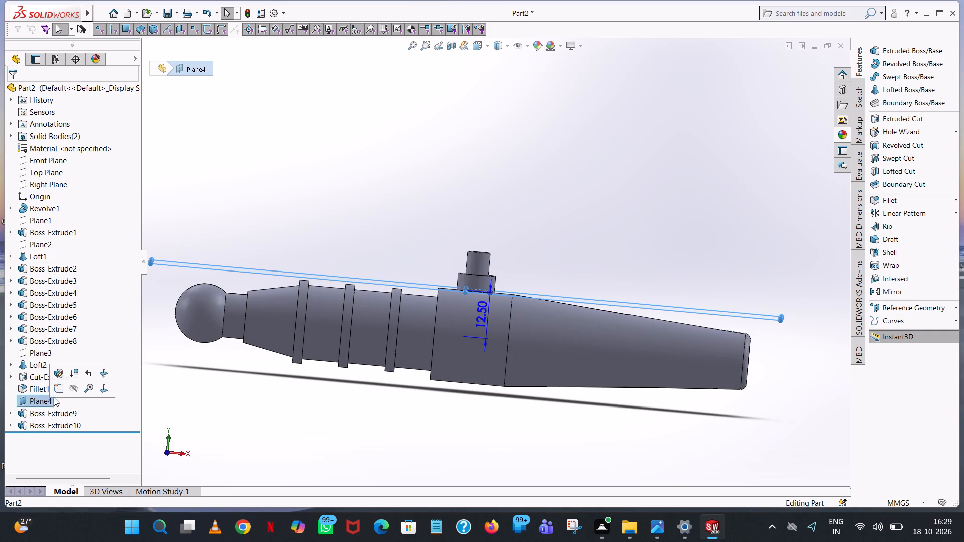
left_click(69, 385)
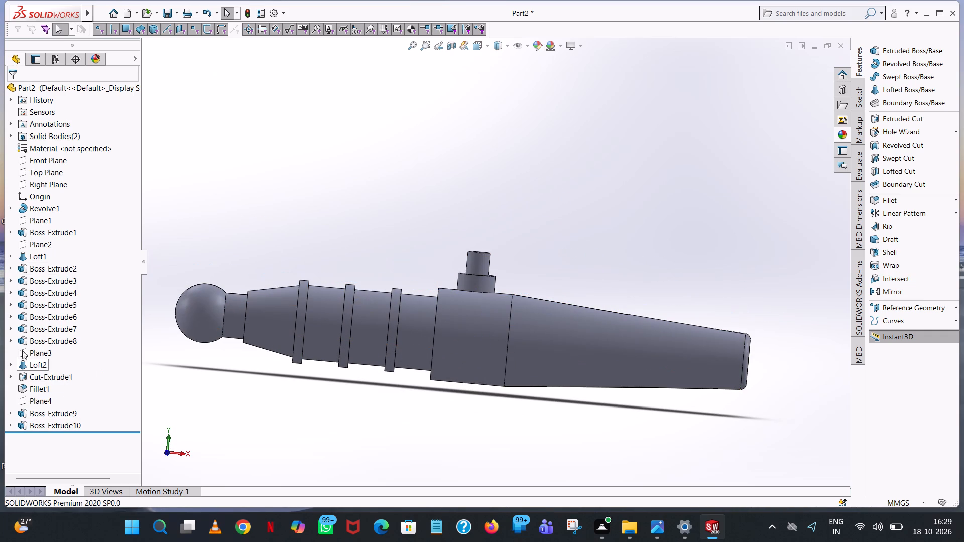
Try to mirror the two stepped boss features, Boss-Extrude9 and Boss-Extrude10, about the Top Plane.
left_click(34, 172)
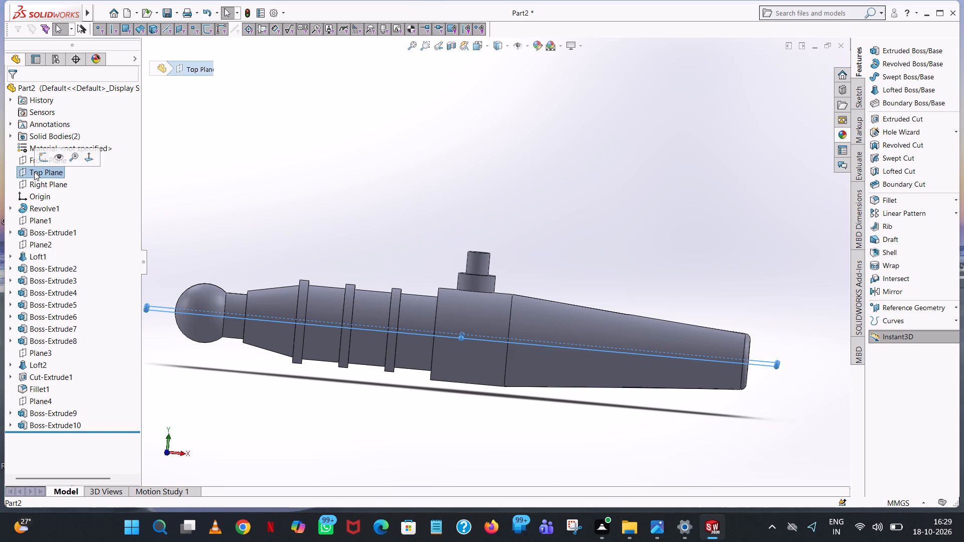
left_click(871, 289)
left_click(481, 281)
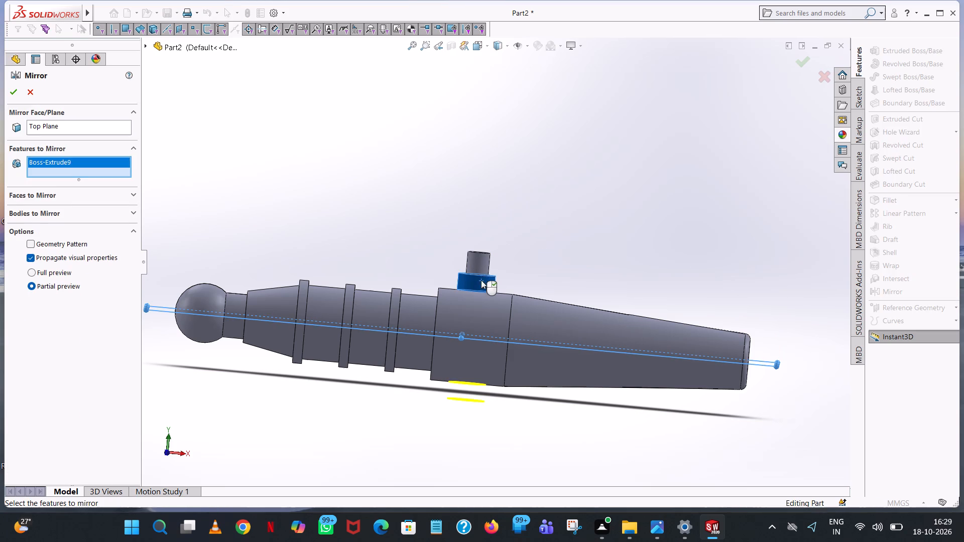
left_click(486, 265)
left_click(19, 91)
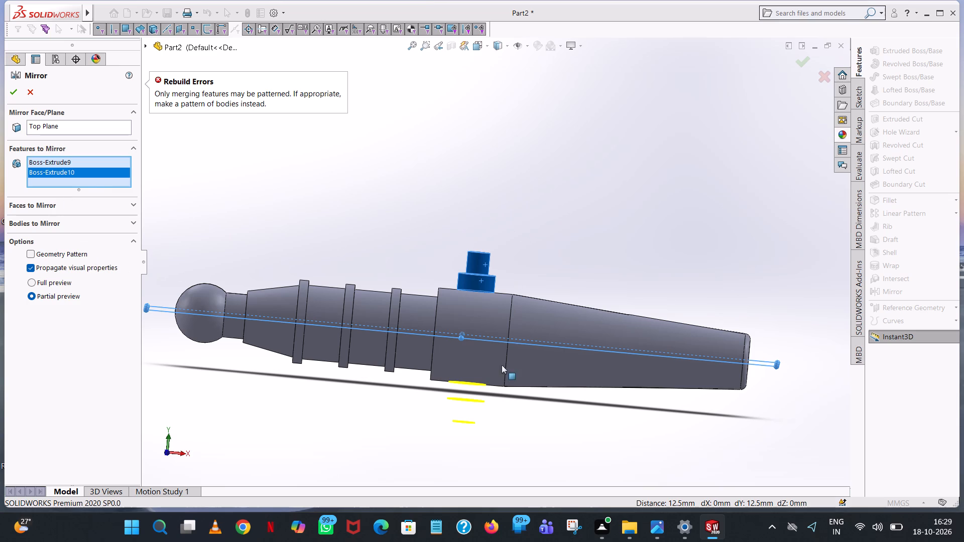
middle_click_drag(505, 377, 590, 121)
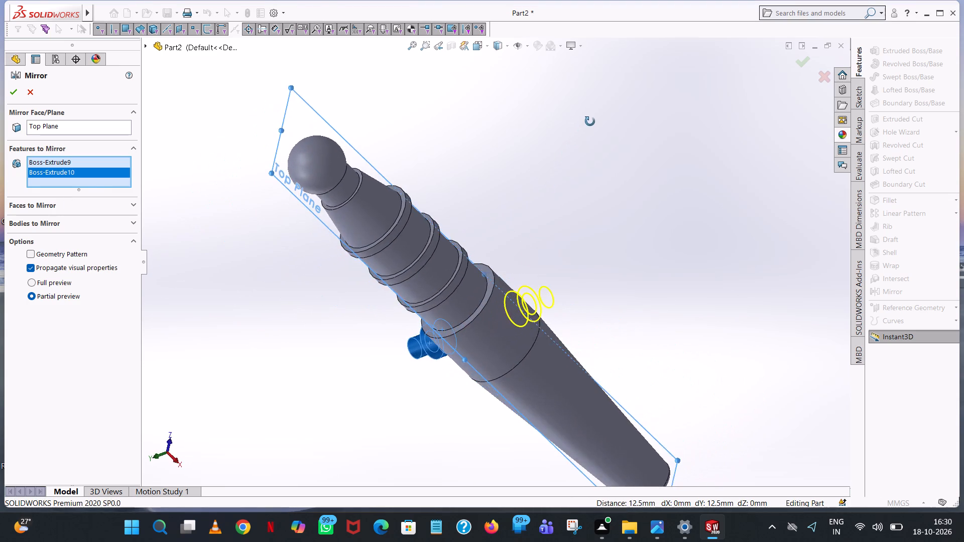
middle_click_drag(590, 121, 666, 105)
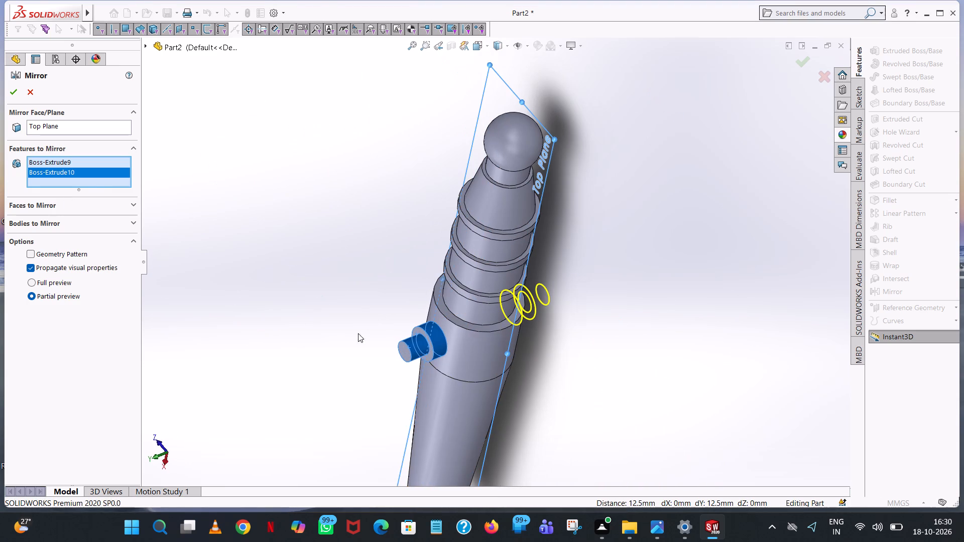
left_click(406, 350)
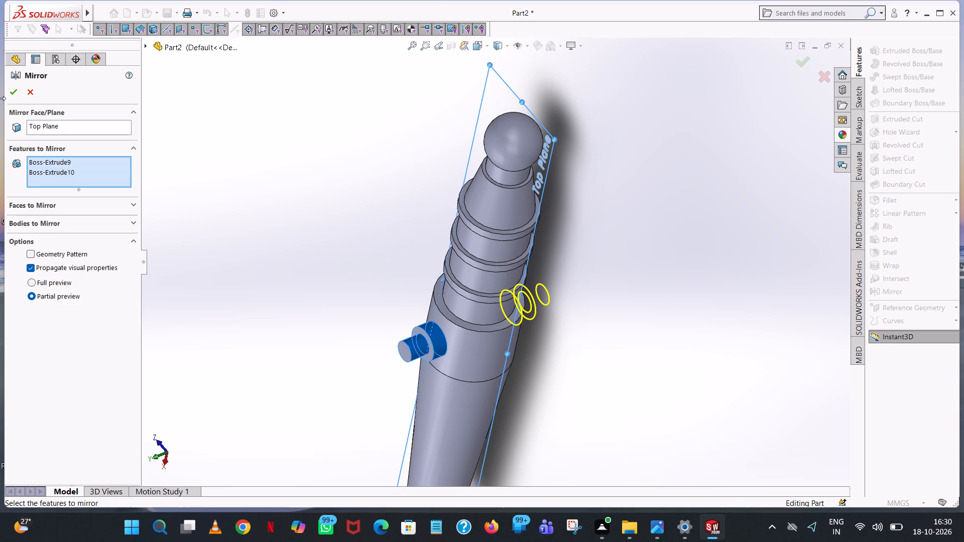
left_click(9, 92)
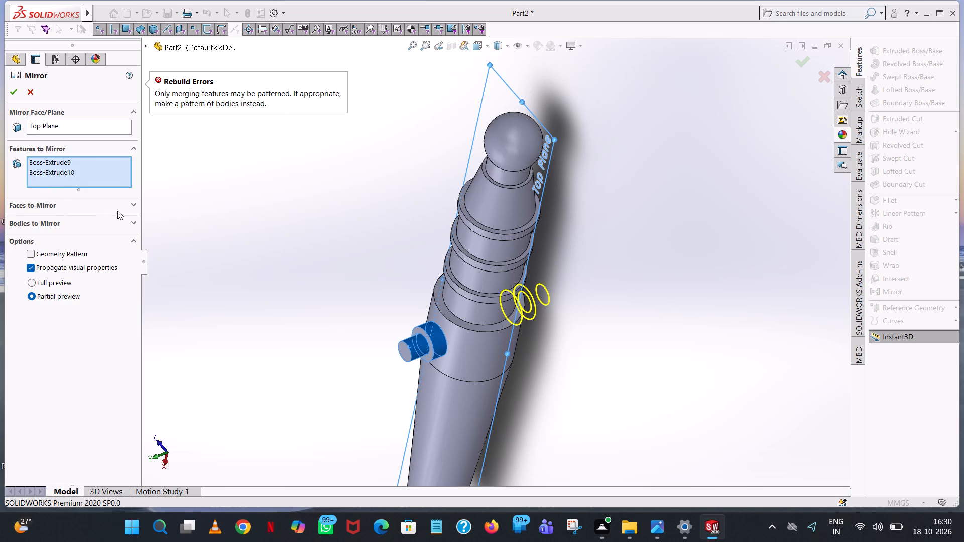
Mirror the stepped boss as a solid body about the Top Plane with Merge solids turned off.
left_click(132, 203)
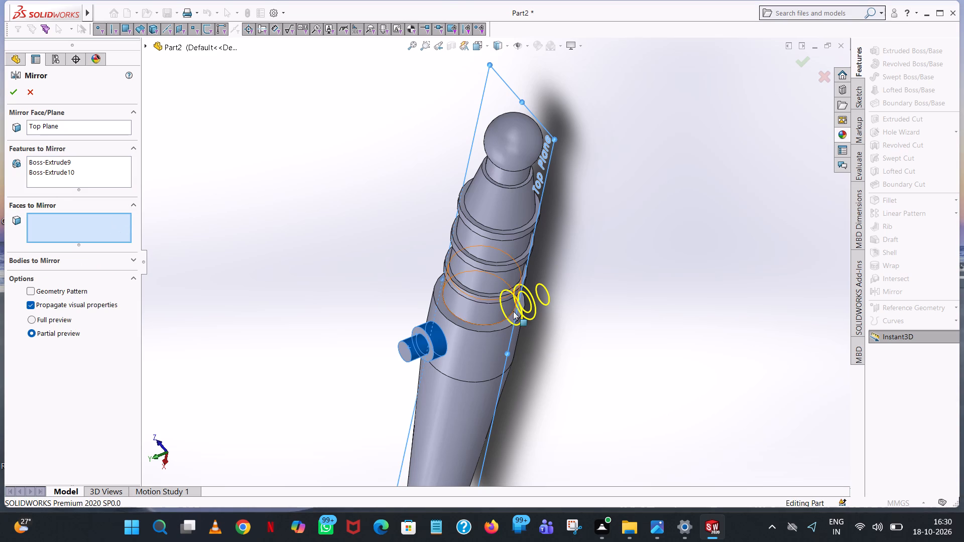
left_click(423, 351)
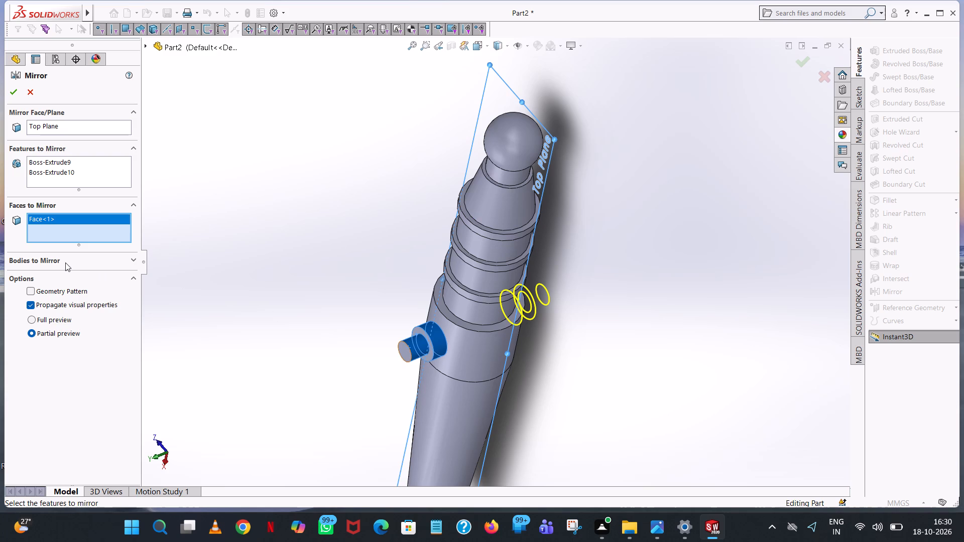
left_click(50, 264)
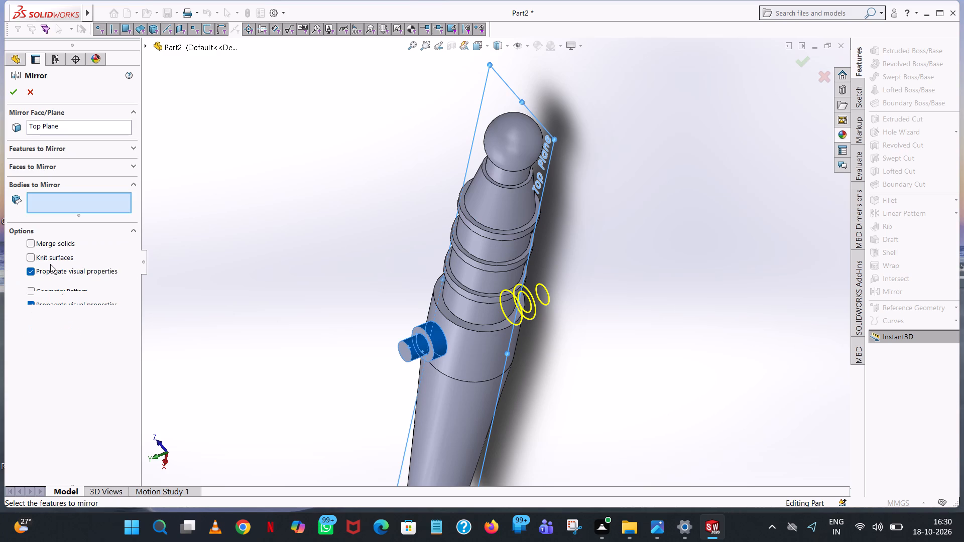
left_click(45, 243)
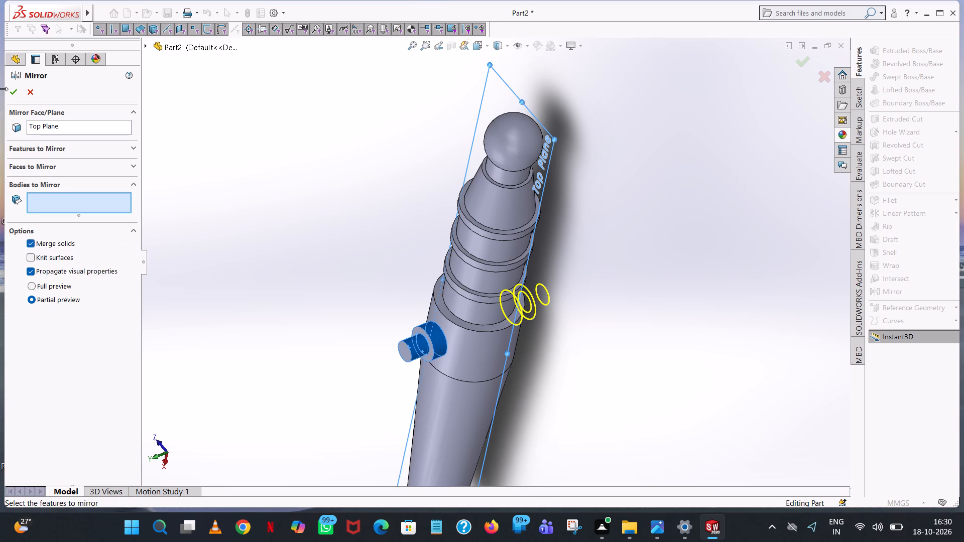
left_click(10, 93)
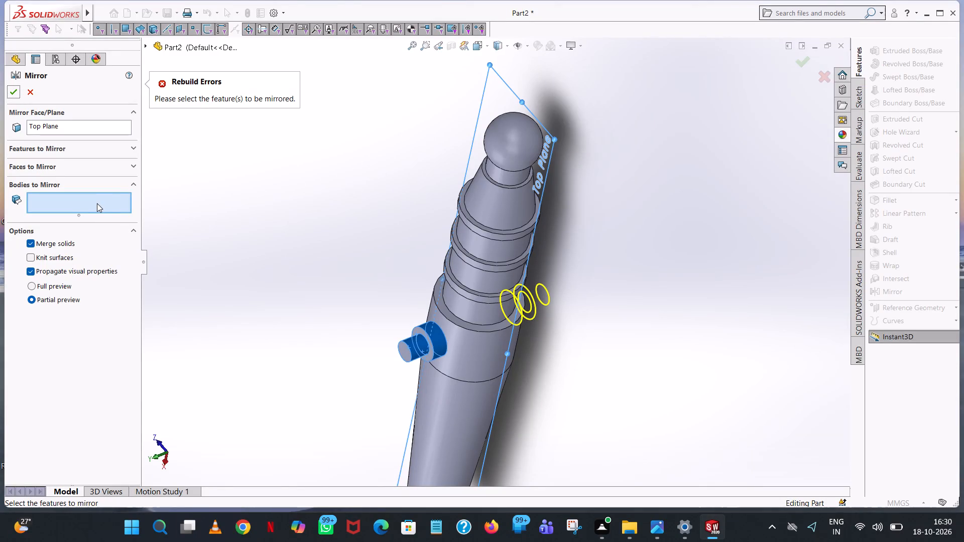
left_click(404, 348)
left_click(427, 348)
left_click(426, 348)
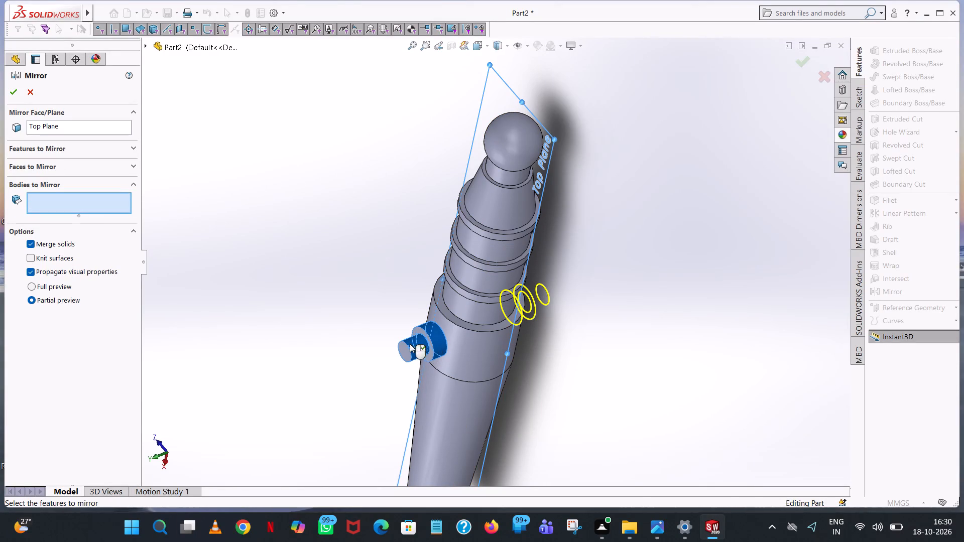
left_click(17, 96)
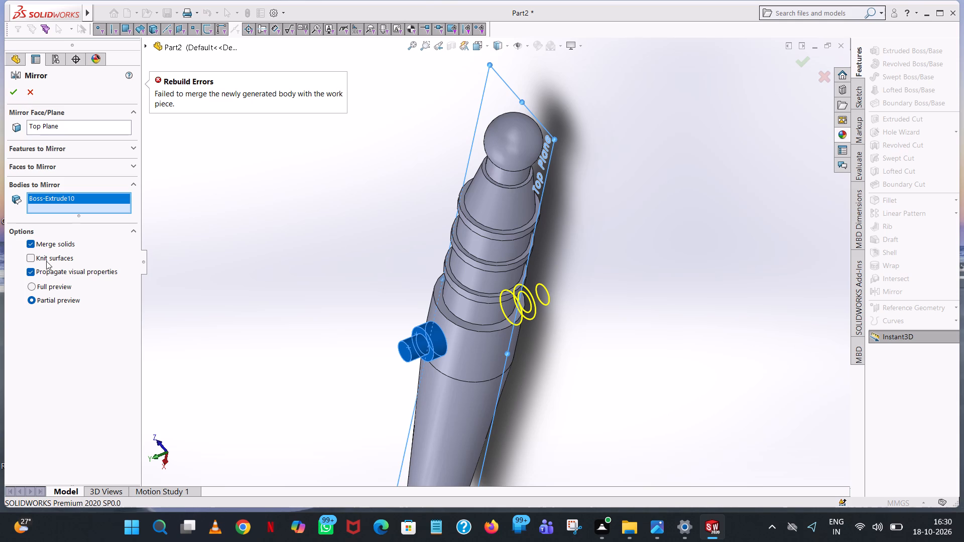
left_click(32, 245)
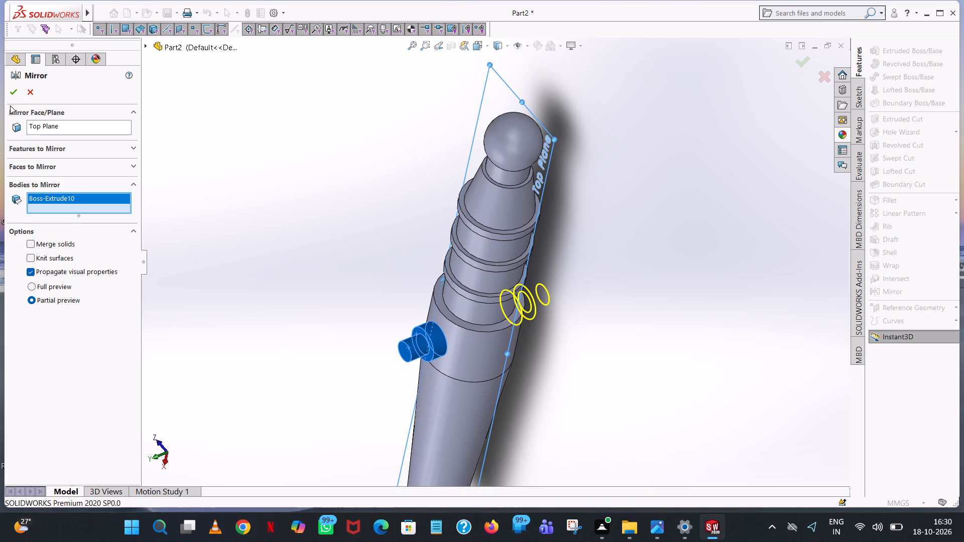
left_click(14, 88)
Examine both stepped bosses and how their bases meet the barrel's widest section.
middle_click_drag(257, 260, 199, 238)
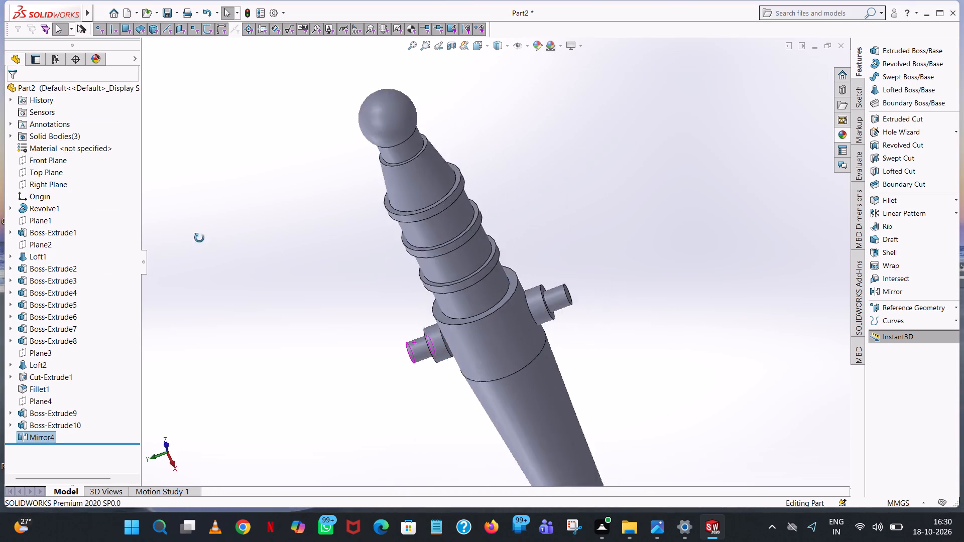
middle_click_drag(199, 238, 227, 219)
left_click(247, 220)
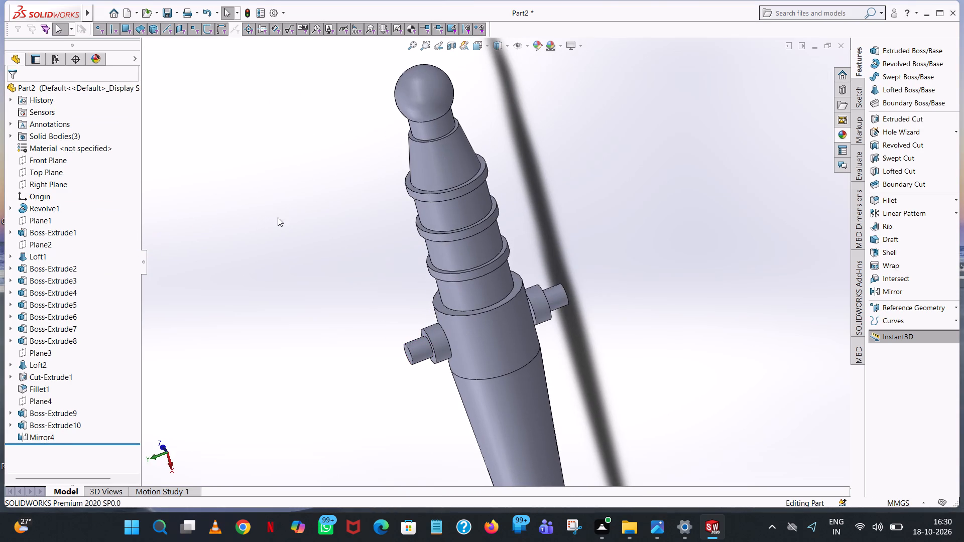
middle_click_drag(283, 217, 479, 283)
scroll(339, 317, "down", 1)
middle_click_drag(344, 305, 340, 304)
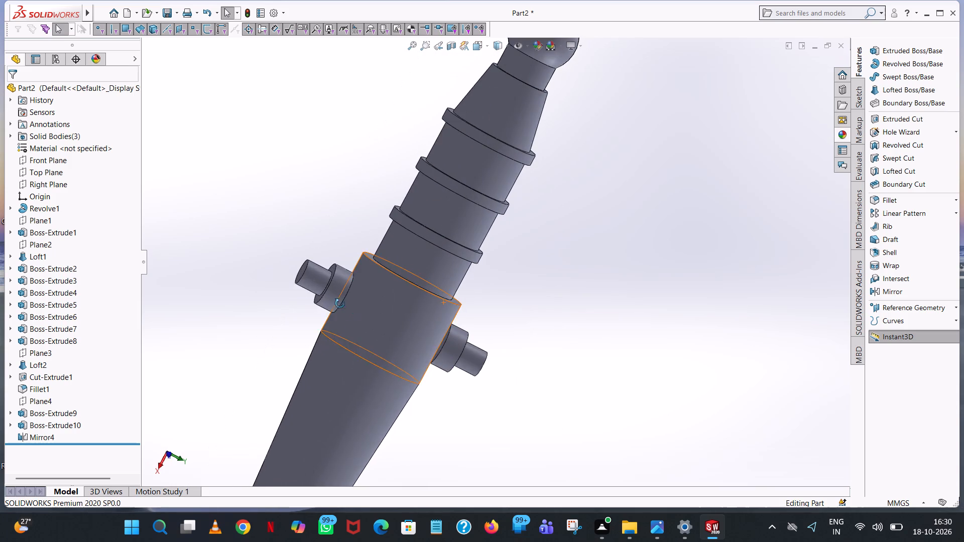
middle_click_drag(340, 304, 330, 304)
scroll(344, 296, "down", 7)
scroll(471, 325, "down", 1)
middle_click(470, 324)
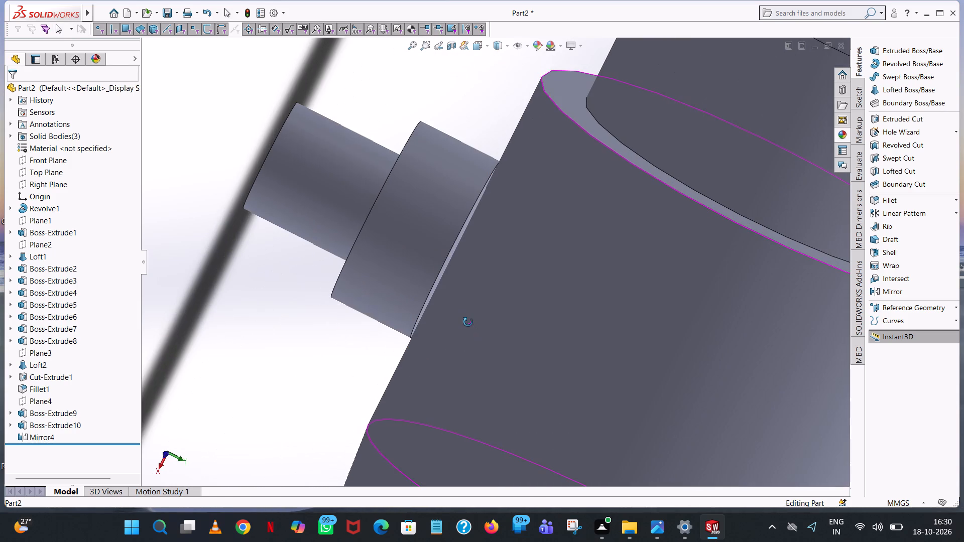
scroll(470, 290, "down", 5)
middle_click_drag(469, 285, 461, 180)
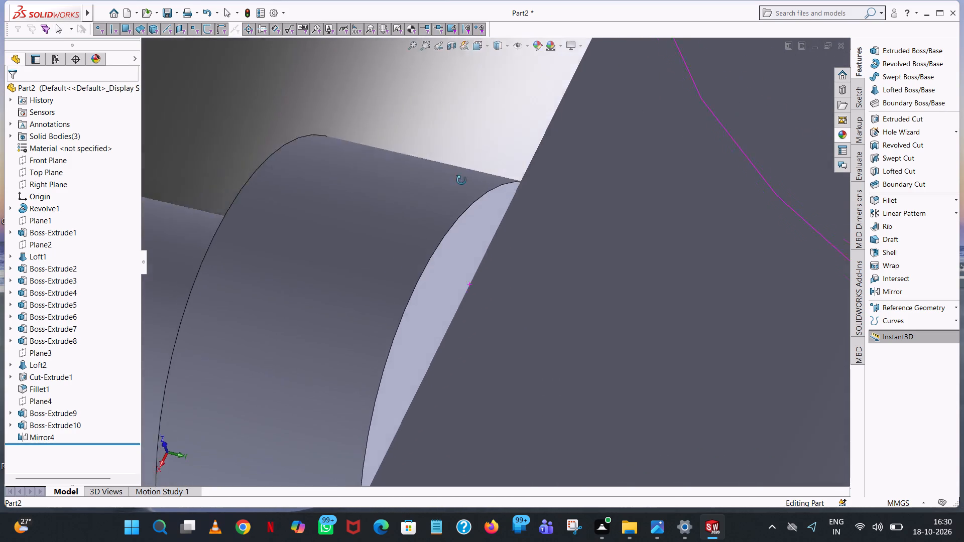
middle_click_drag(461, 180, 496, 79)
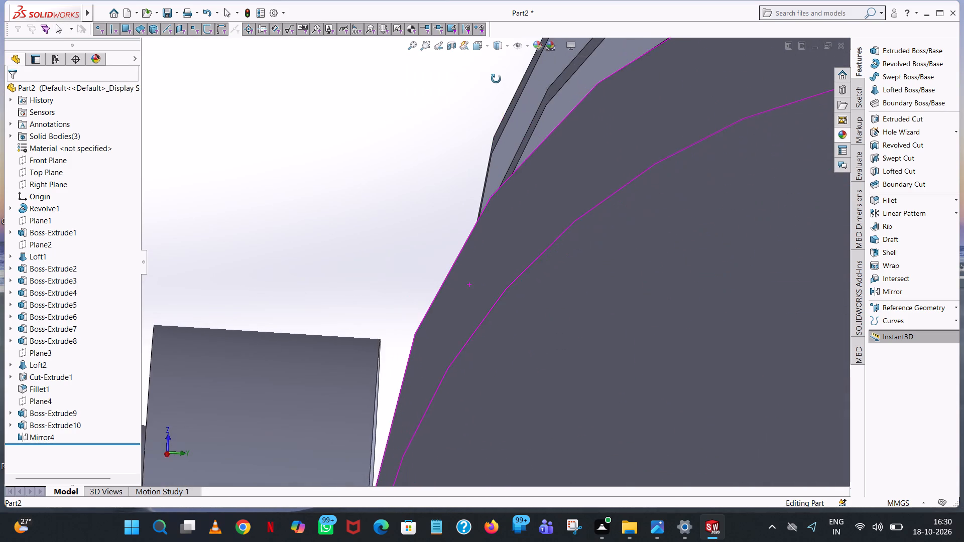
middle_click_drag(496, 79, 493, 110)
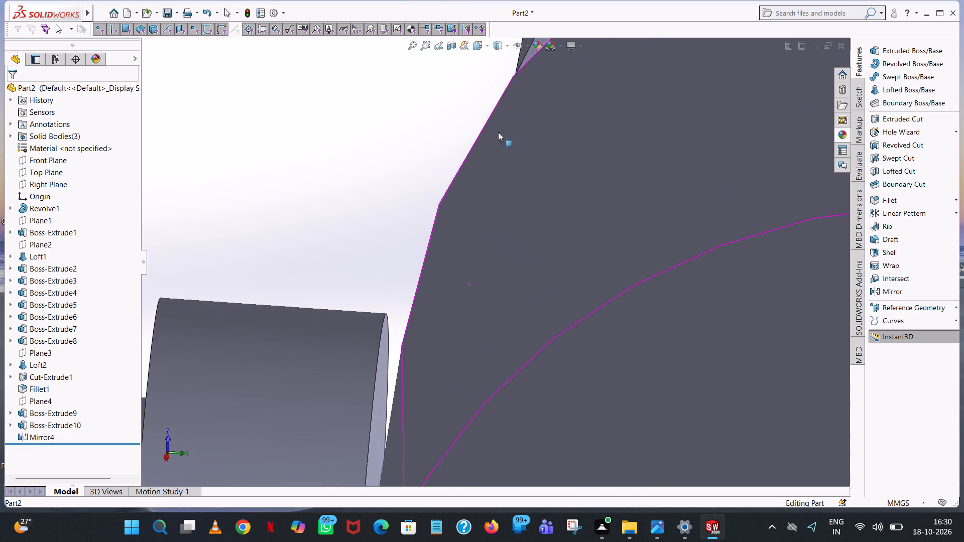
scroll(483, 294, "up", 12)
middle_click(487, 306)
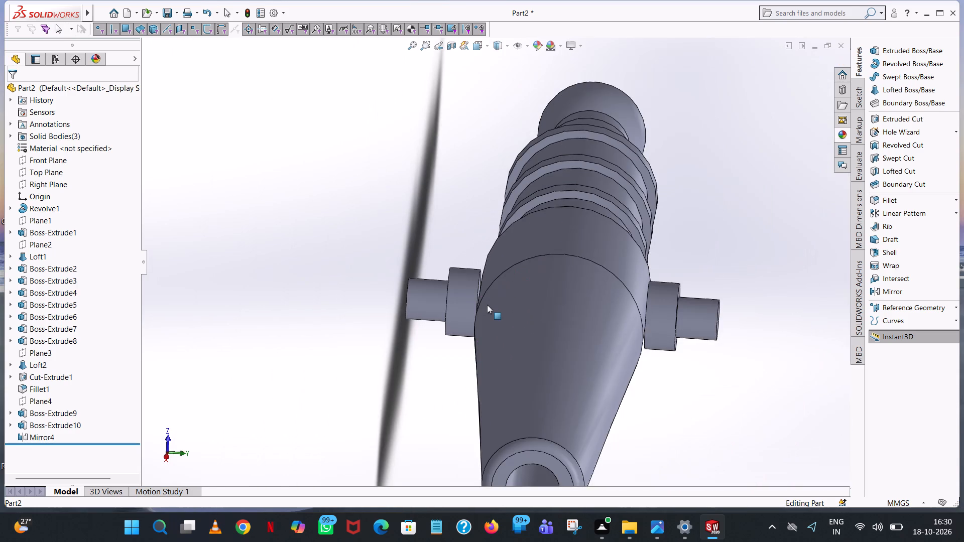
scroll(487, 305, "up", 2)
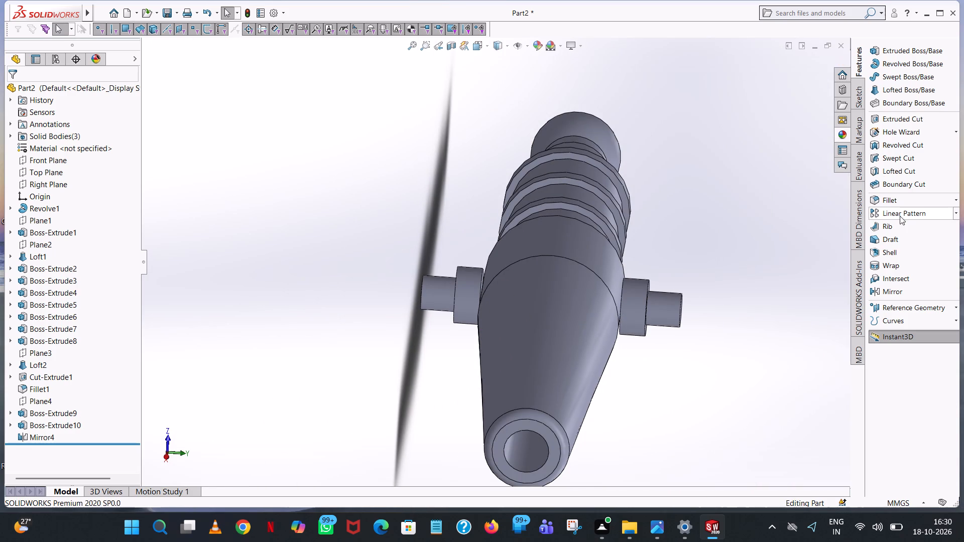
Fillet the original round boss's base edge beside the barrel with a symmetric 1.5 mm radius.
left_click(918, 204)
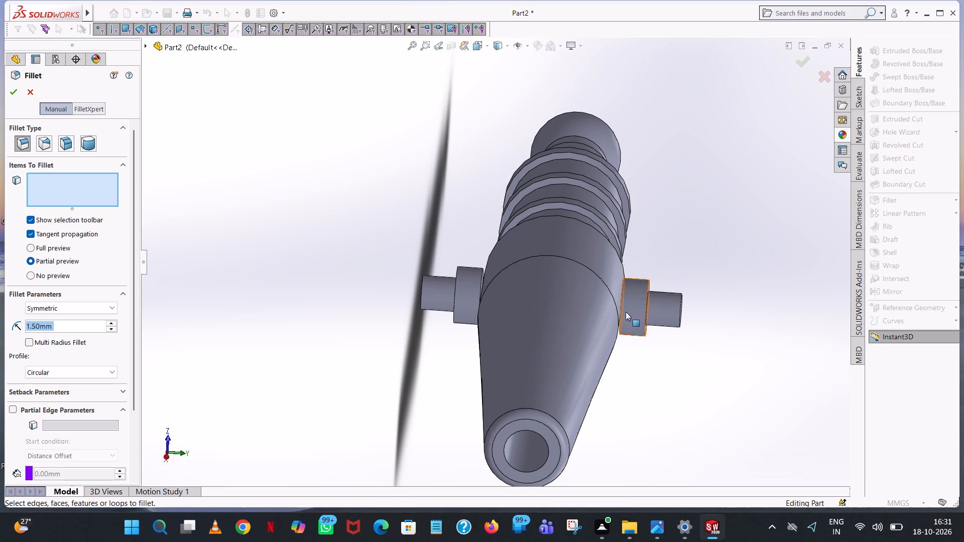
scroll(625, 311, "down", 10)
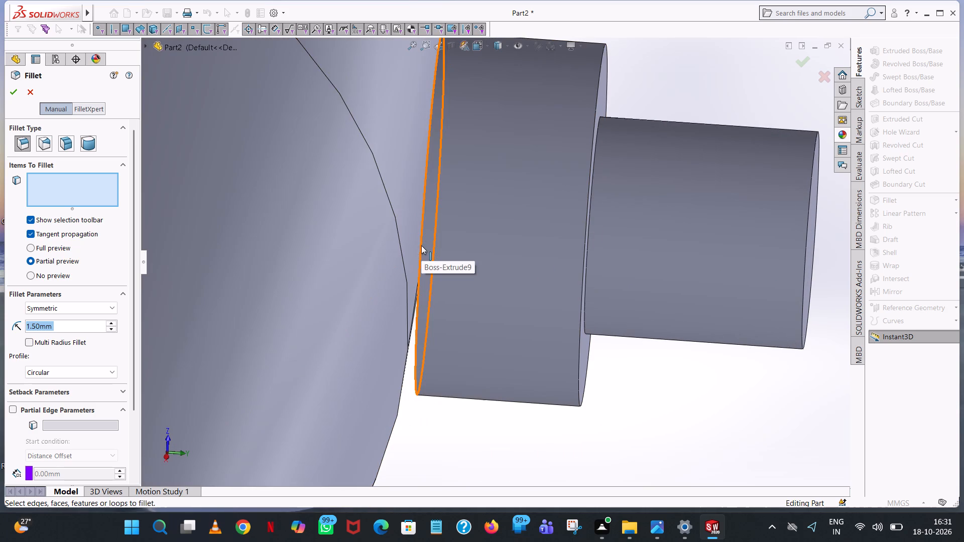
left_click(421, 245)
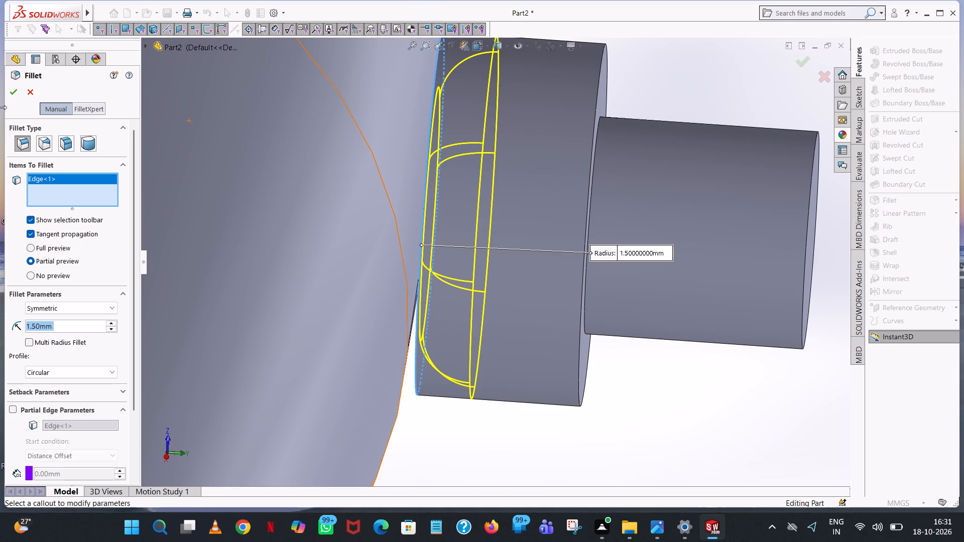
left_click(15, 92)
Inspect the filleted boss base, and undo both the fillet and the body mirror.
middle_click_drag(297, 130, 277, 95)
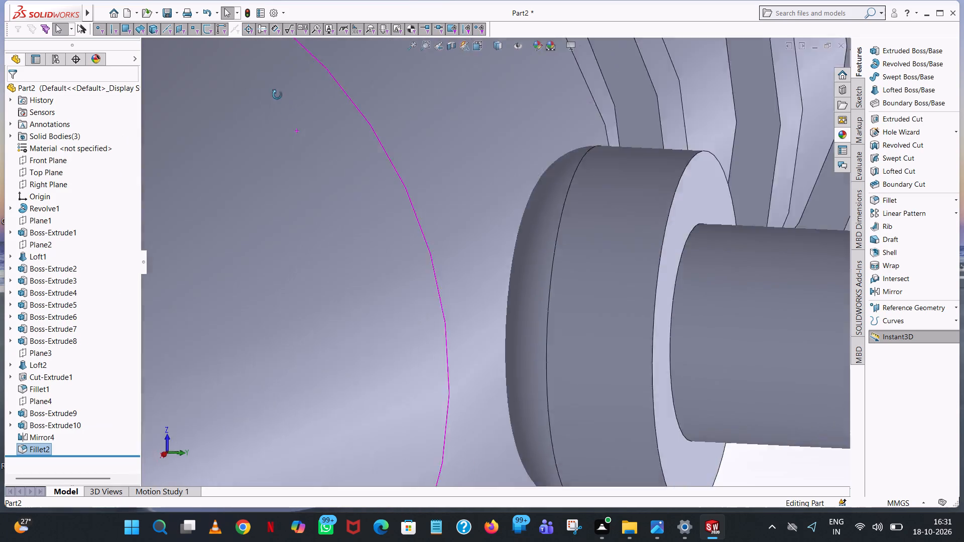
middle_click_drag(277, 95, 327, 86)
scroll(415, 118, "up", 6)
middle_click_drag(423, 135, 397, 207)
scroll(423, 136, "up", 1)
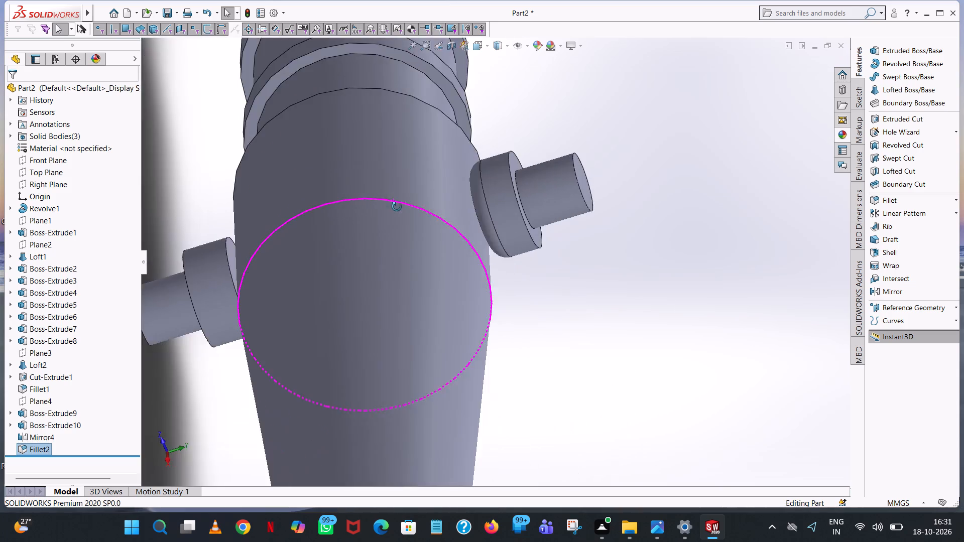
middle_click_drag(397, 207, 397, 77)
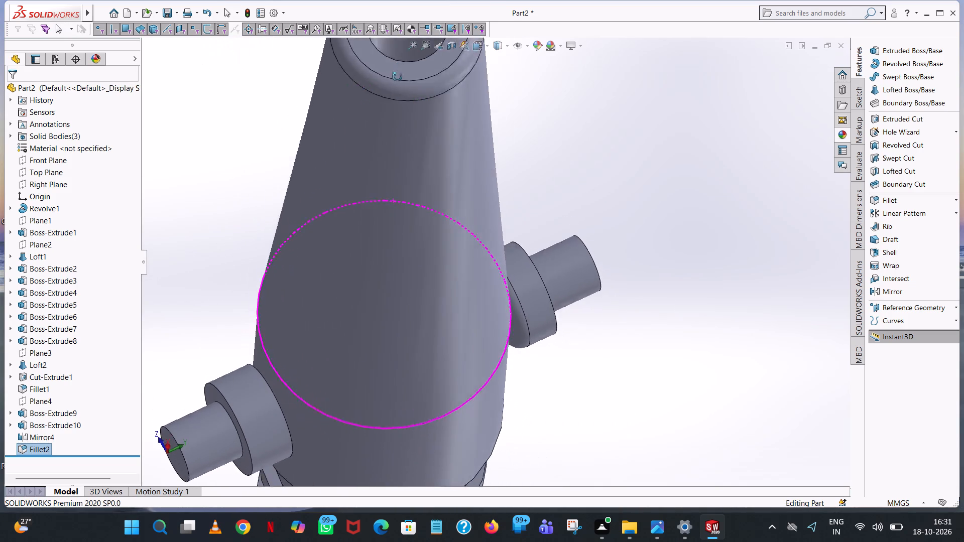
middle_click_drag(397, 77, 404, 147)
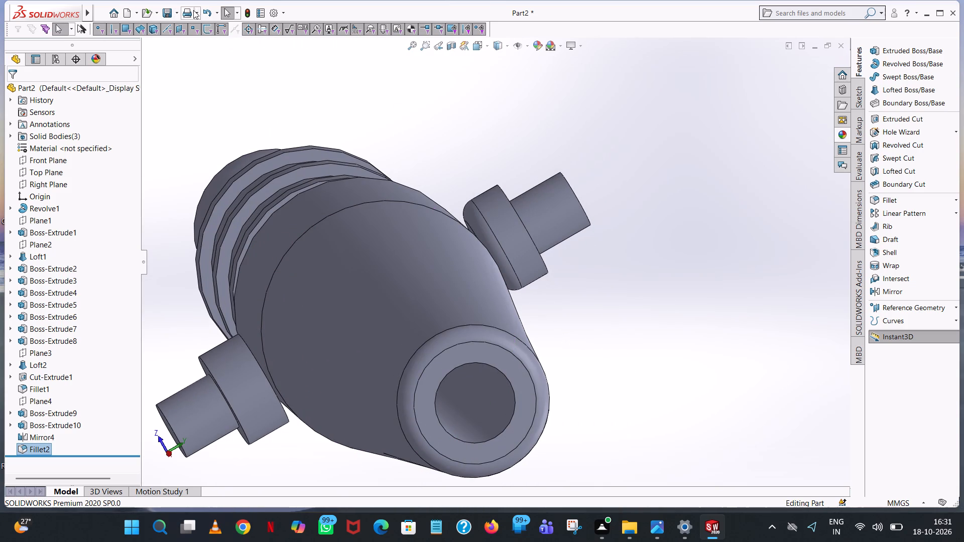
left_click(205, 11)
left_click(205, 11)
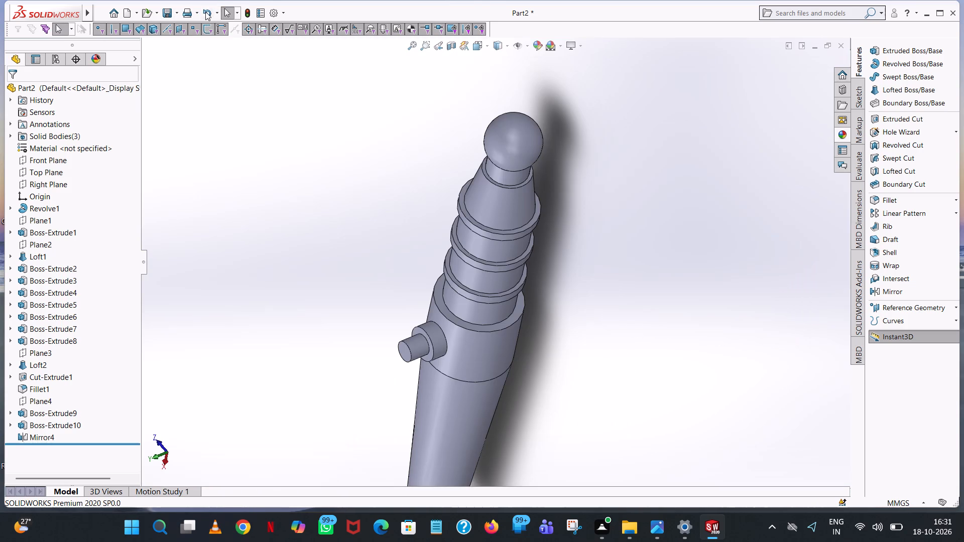
Undo the smaller upper boss extrusion along with its circle and 6 mm diameter dimension, leaving its sketch empty.
left_click(205, 12)
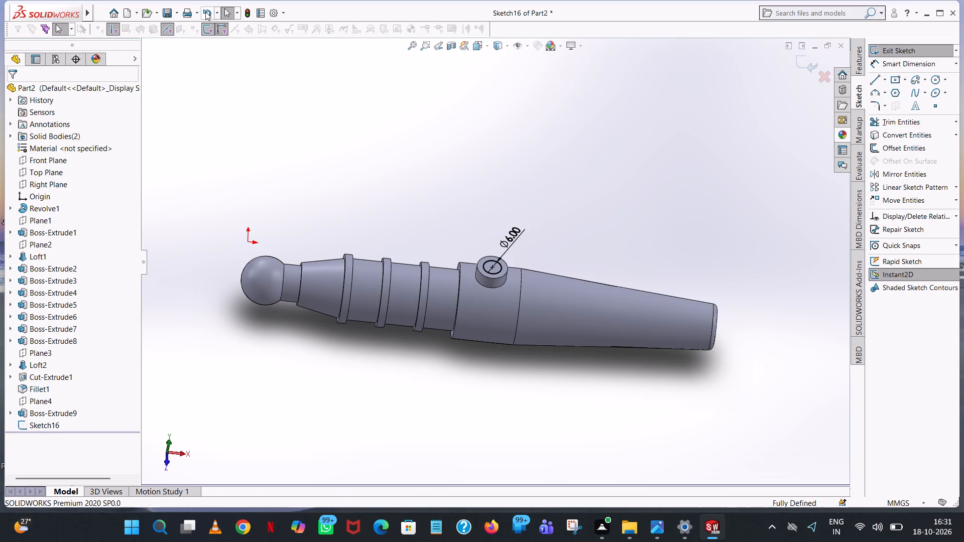
left_click(205, 12)
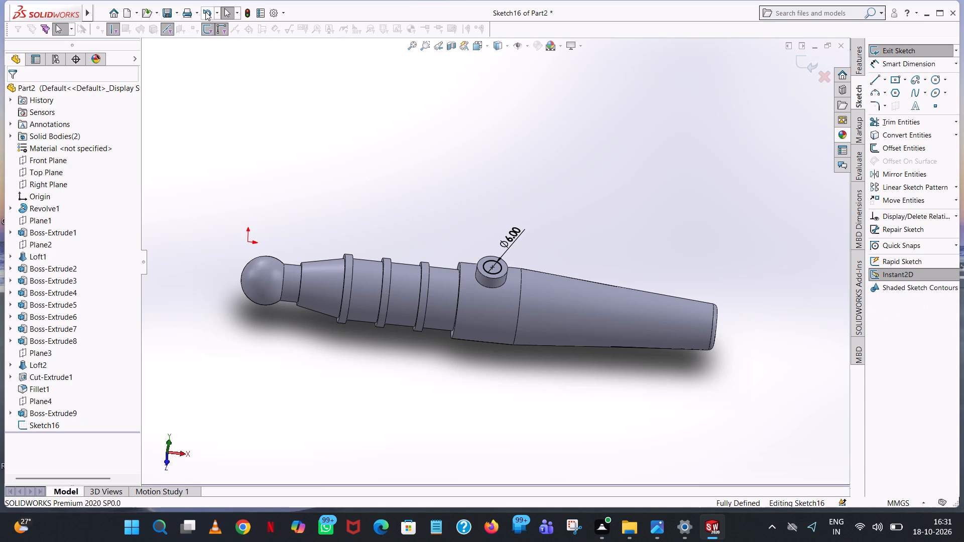
left_click(205, 12)
left_click(205, 12)
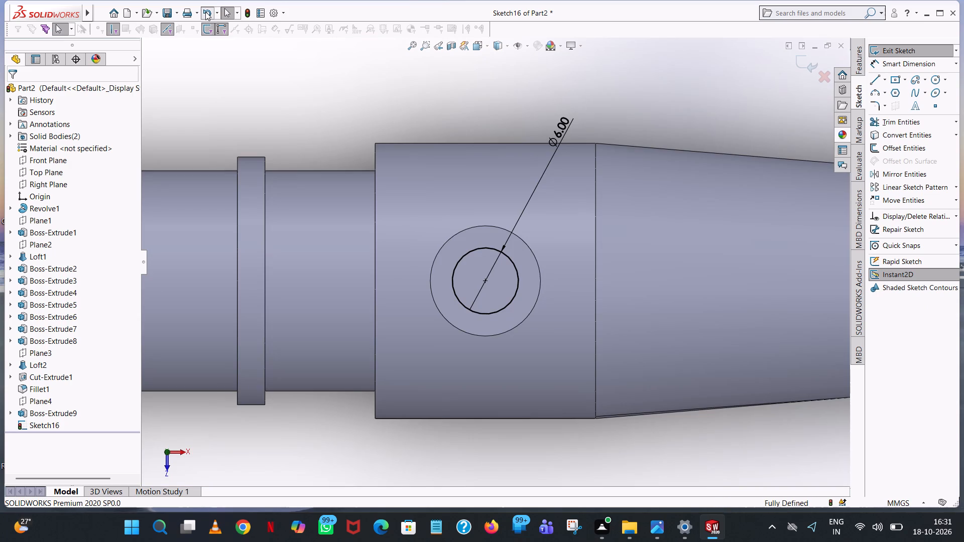
left_click(205, 12)
left_click(205, 12)
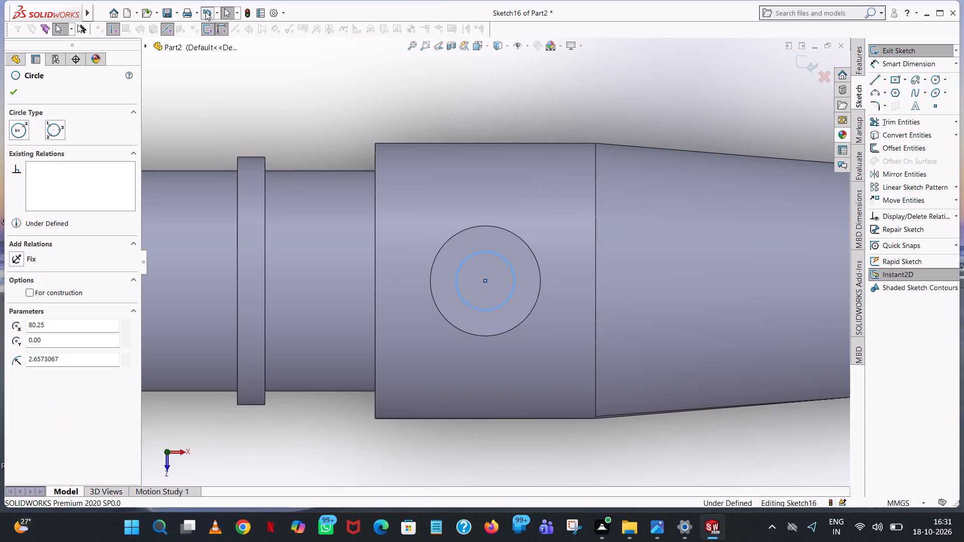
left_click(205, 12)
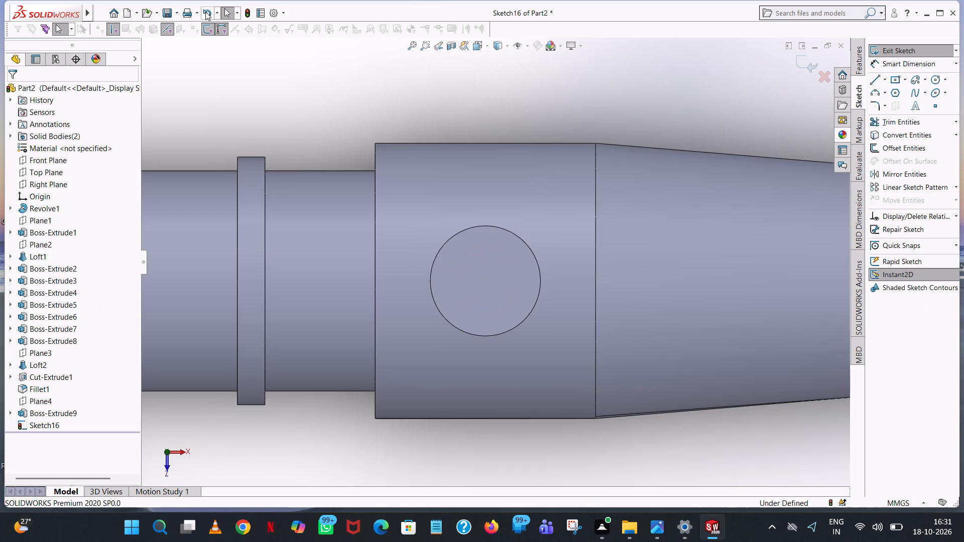
left_click(205, 12)
Show Plane4 and exit the empty sketch on the round boss's top face.
middle_click_drag(445, 368, 467, 245)
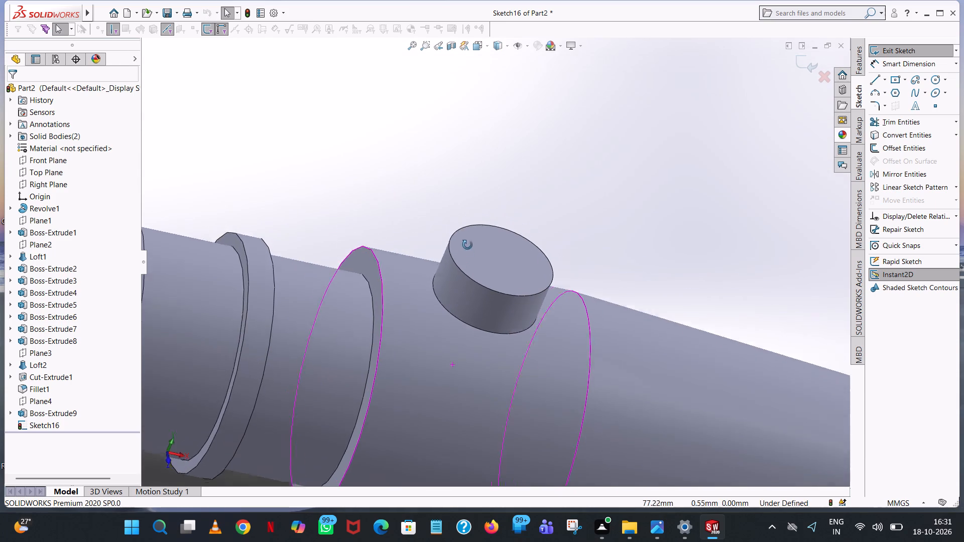
middle_click_drag(467, 245, 465, 239)
left_click(311, 123)
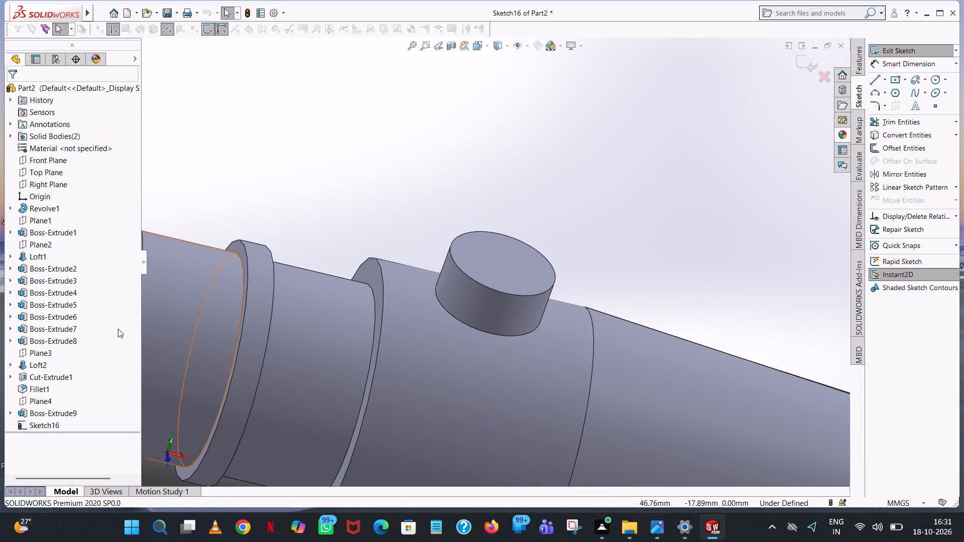
left_click(45, 403)
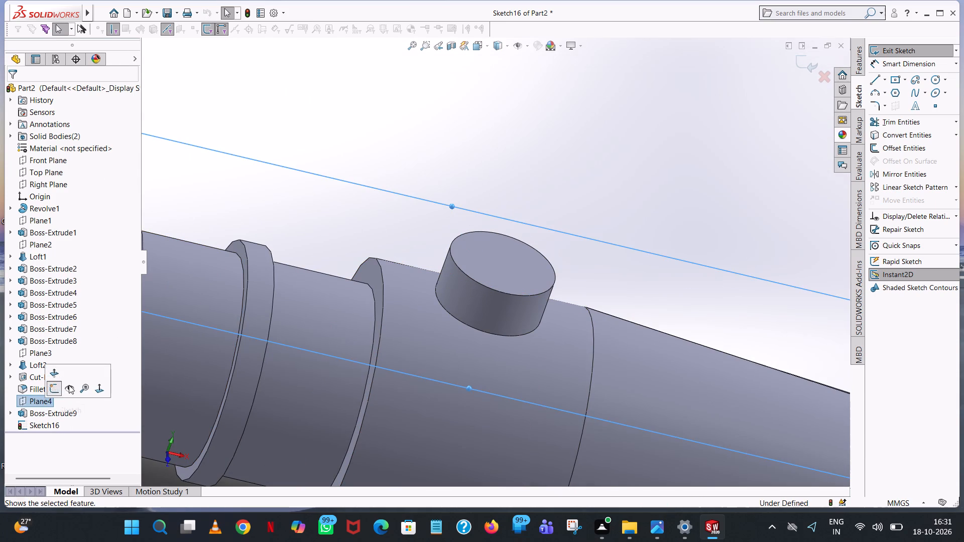
left_click(69, 385)
middle_click_drag(424, 291, 435, 252)
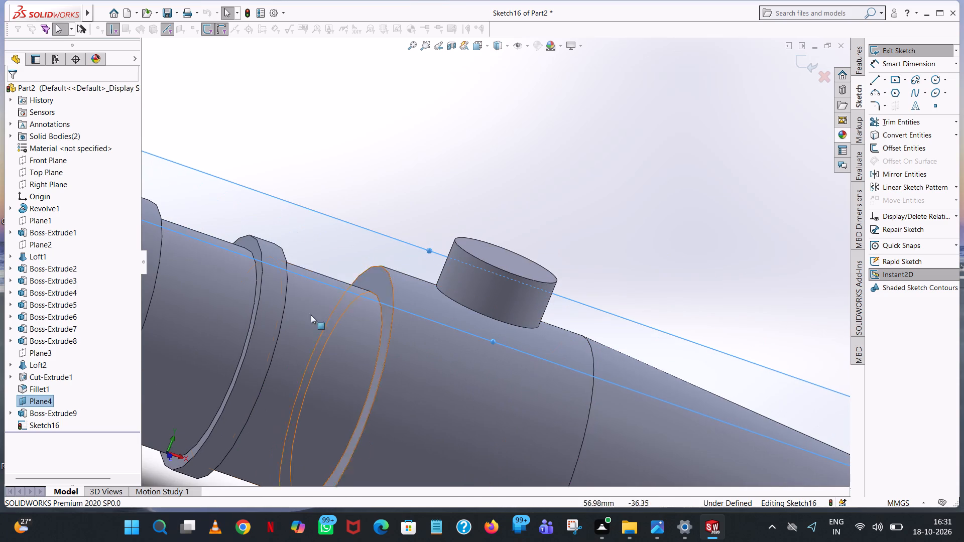
left_click(35, 399)
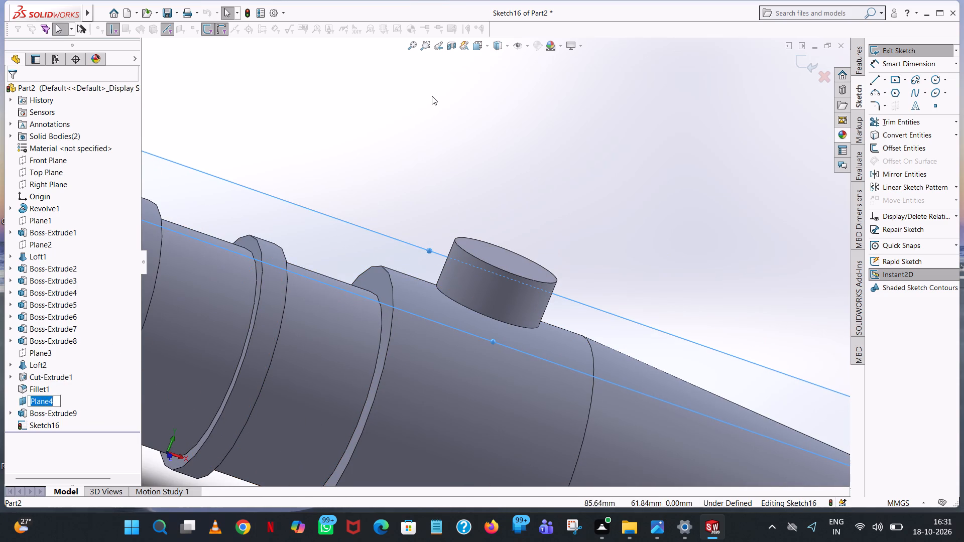
left_click(432, 96)
left_click(901, 45)
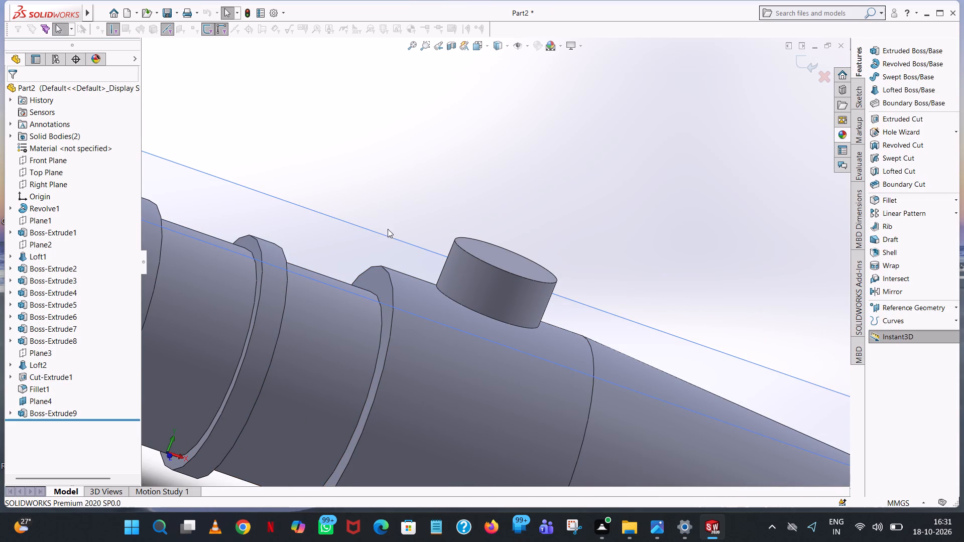
Edit Plane4 and set its offset from the Top Plane to 10 mm.
left_click(37, 397)
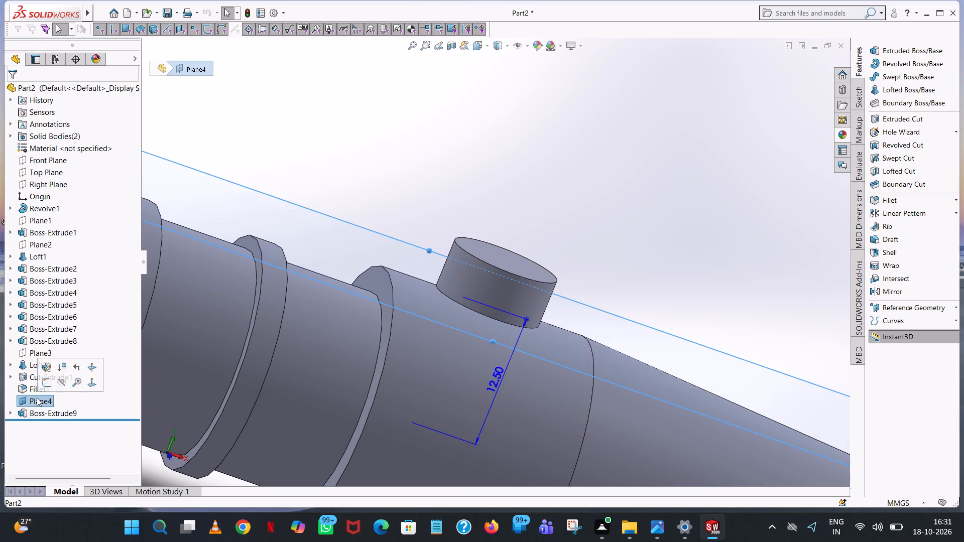
left_click(47, 369)
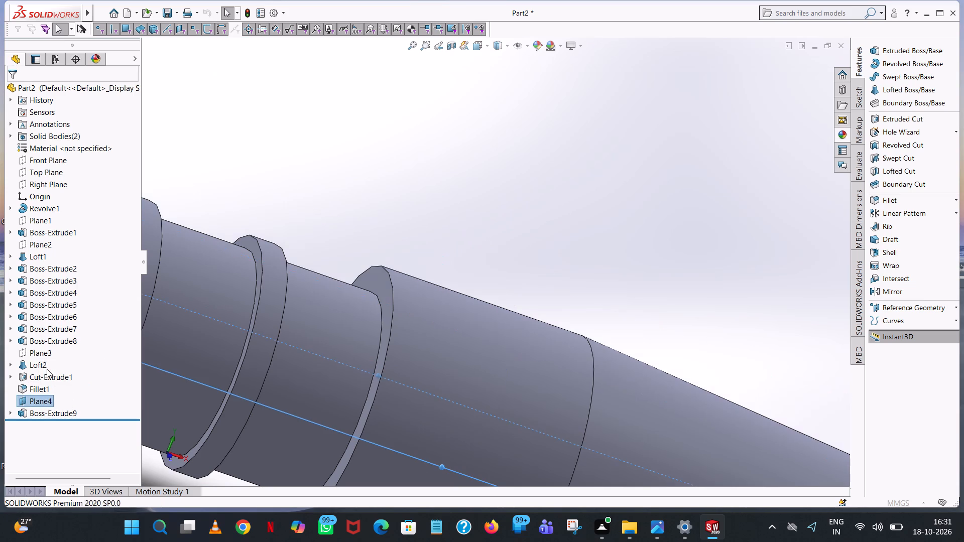
scroll(489, 326, "up", 9)
middle_click_drag(605, 332, 601, 328)
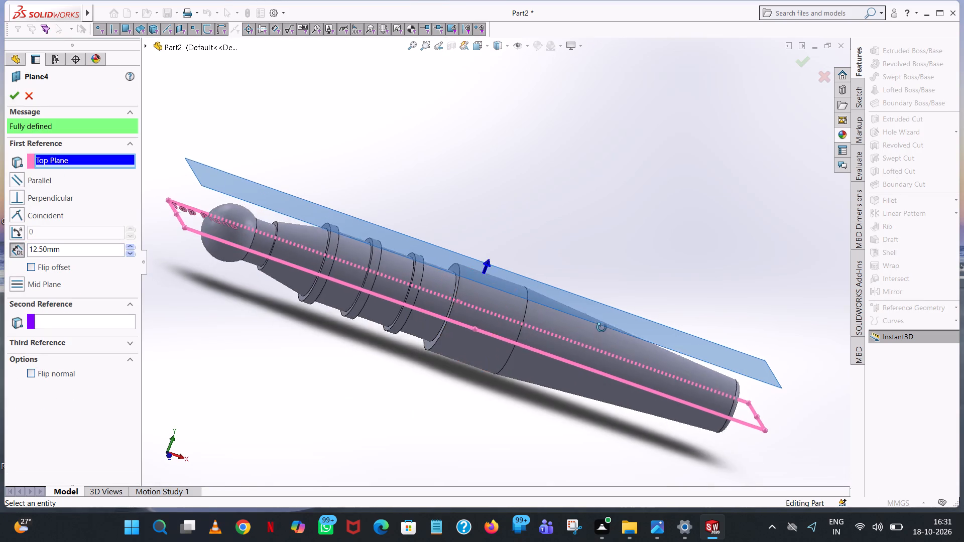
middle_click_drag(601, 328, 590, 268)
scroll(601, 328, "up", 1)
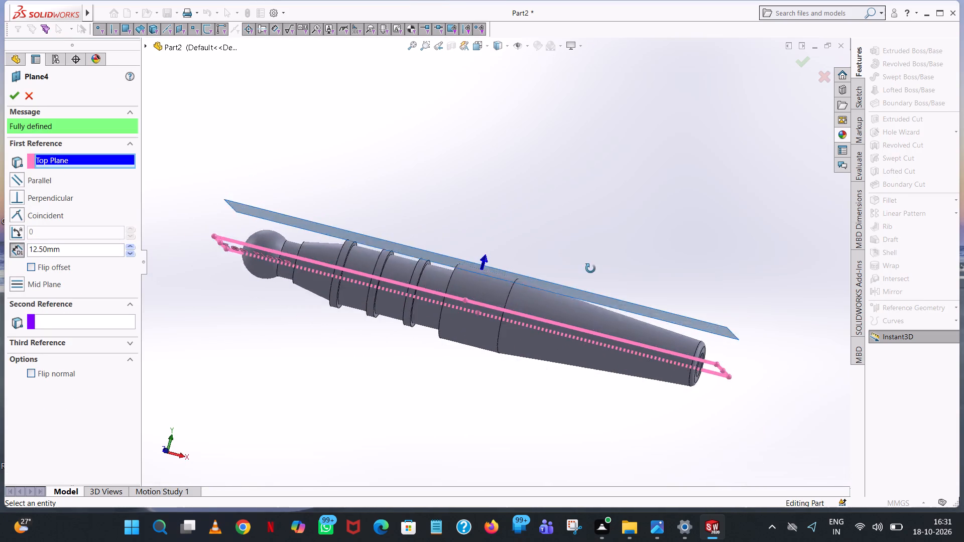
middle_click_drag(590, 268, 627, 310)
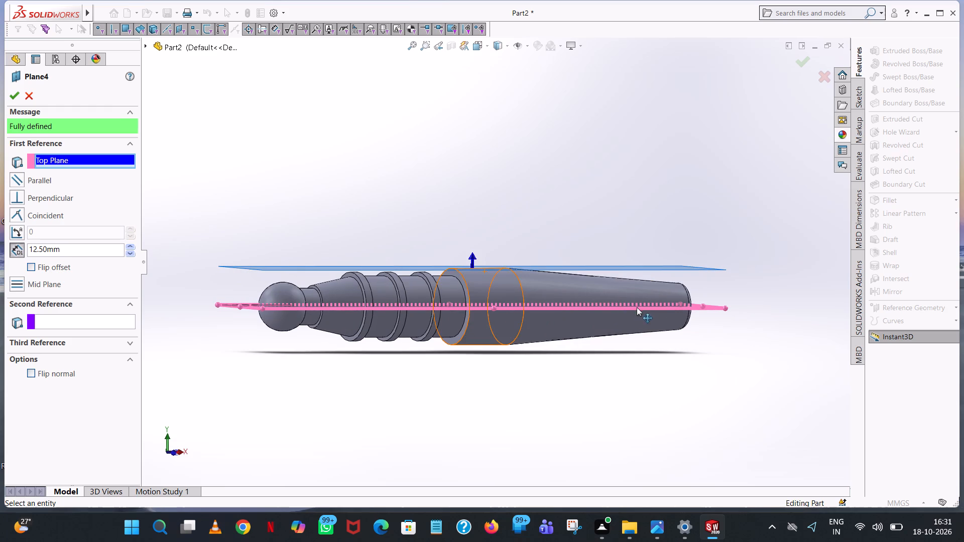
left_click(89, 241)
double_click(83, 249)
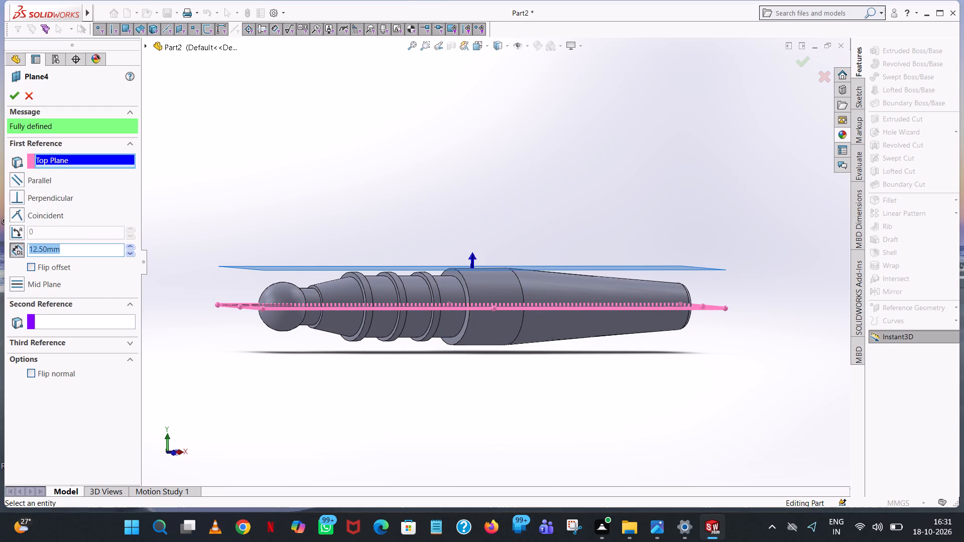
type("10")
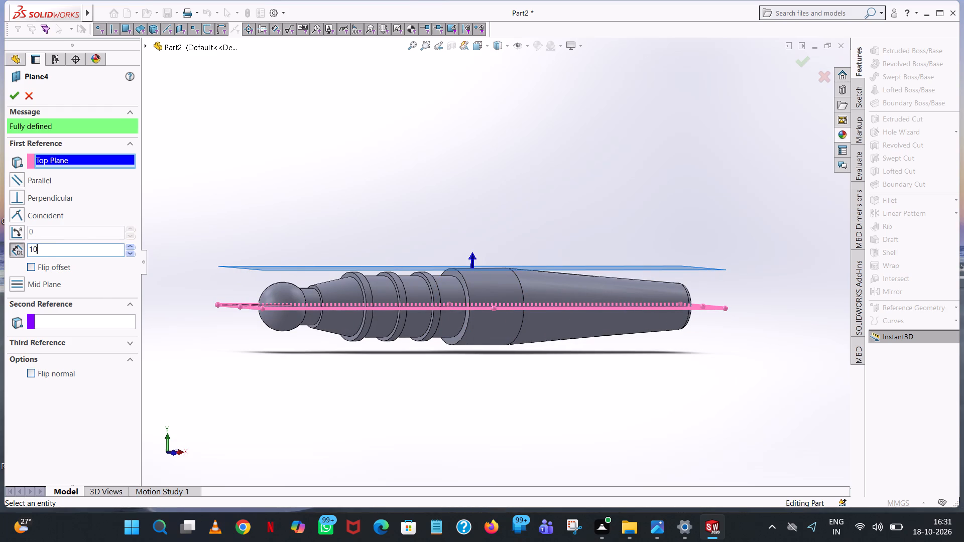
key("Return")
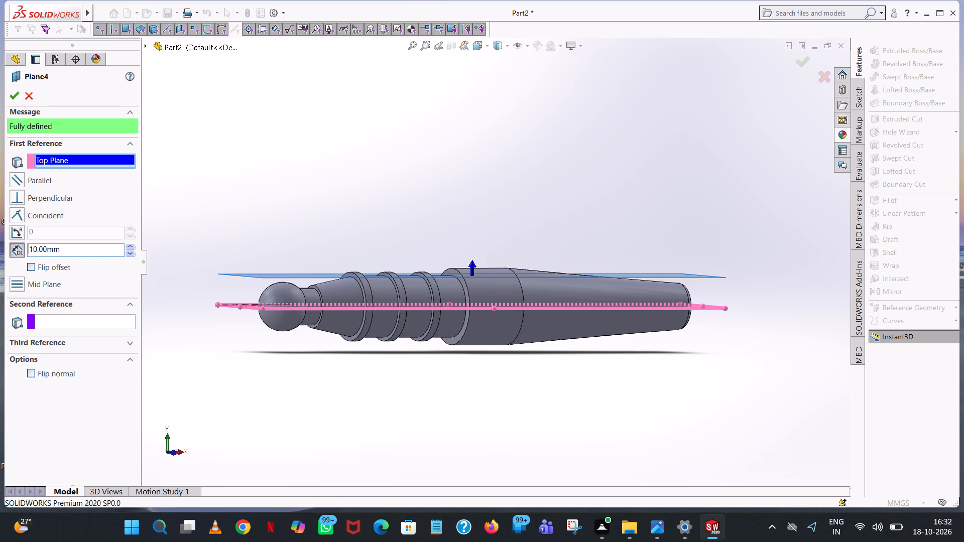
left_click(20, 101)
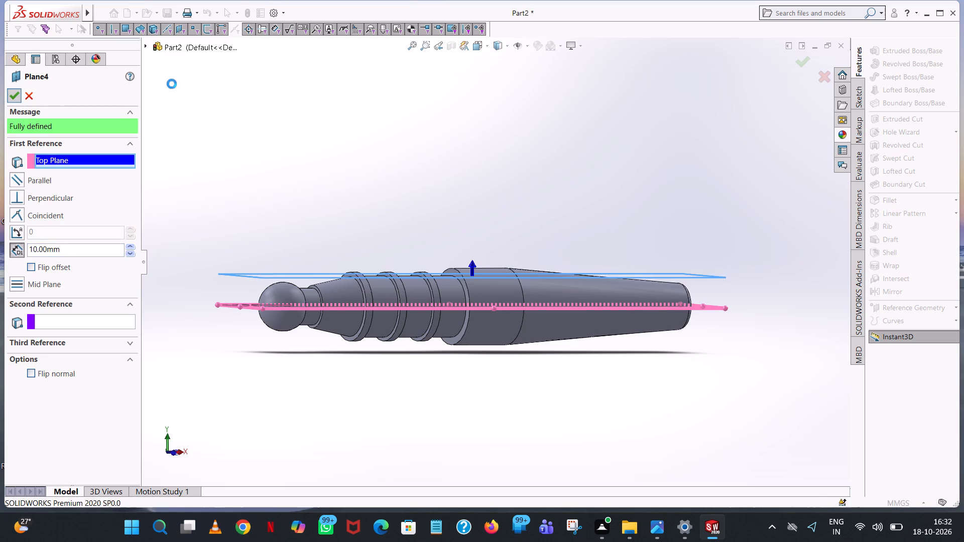
Examine how the shifted plane and the round boss sit against the barrel's widest section.
middle_click_drag(506, 105, 502, 209)
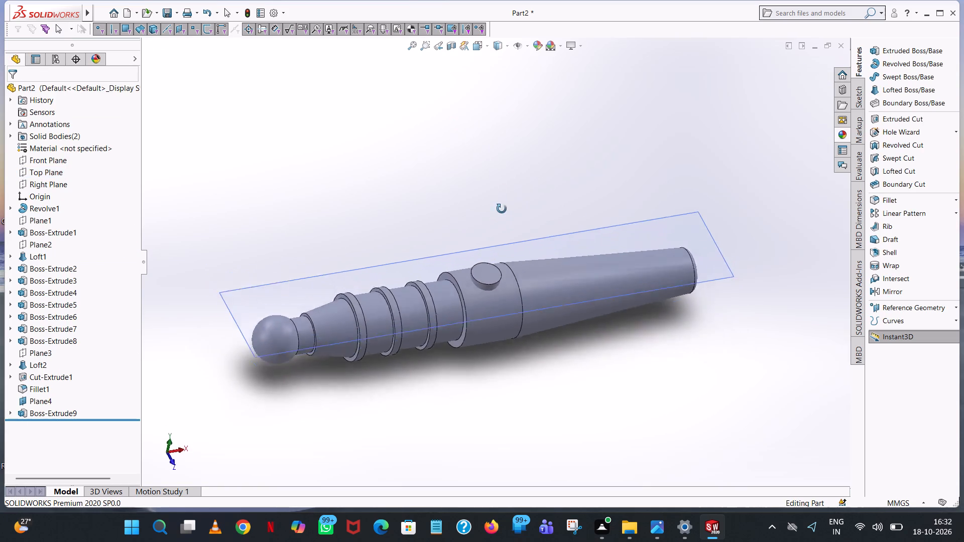
middle_click_drag(502, 209, 482, 103)
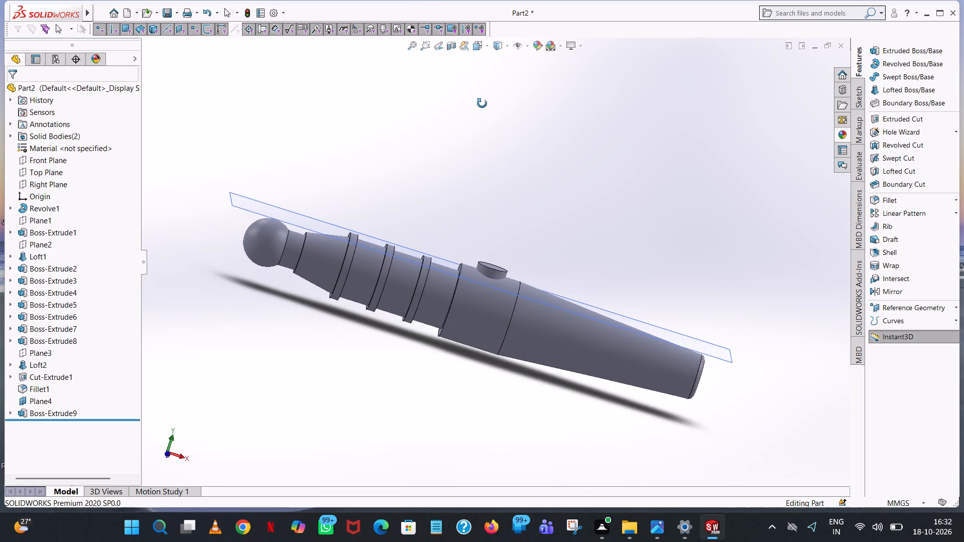
middle_click_drag(482, 103, 481, 104)
middle_click_drag(685, 440, 753, 457)
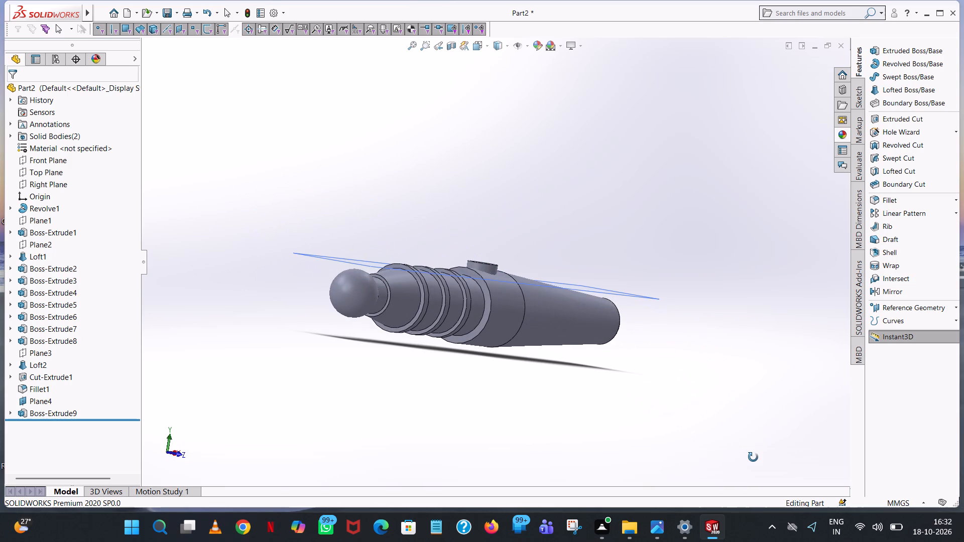
middle_click_drag(753, 457, 715, 480)
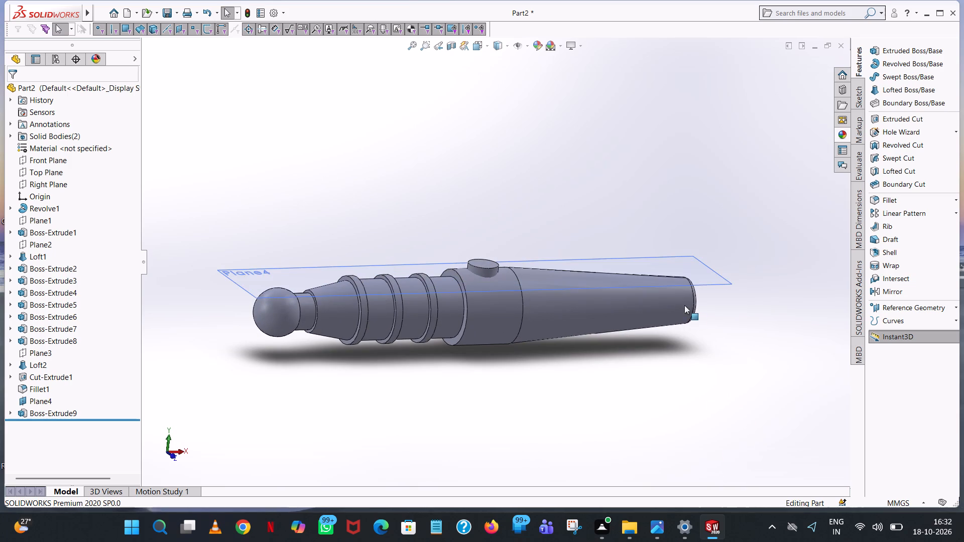
middle_click_drag(572, 223, 582, 344)
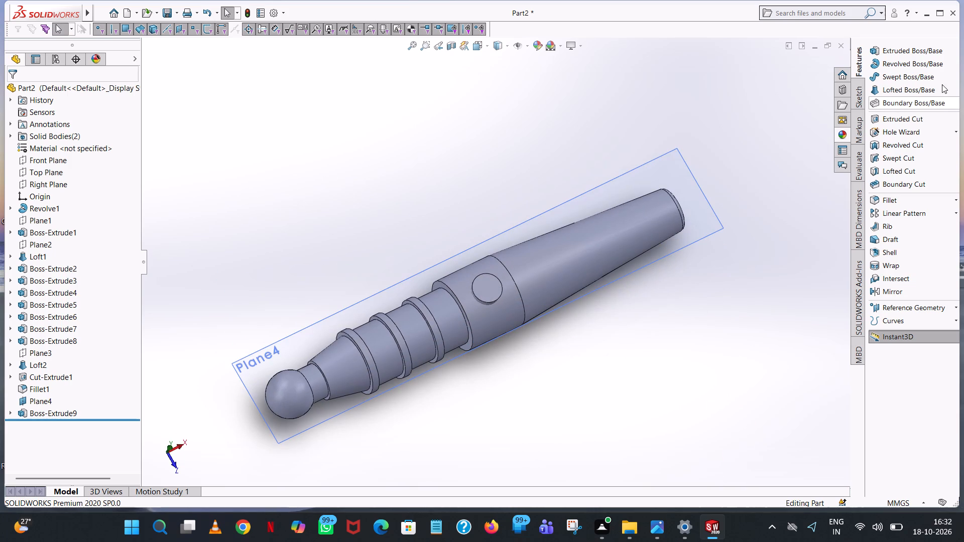
middle_click_drag(673, 289, 659, 175)
scroll(659, 175, "up", 1)
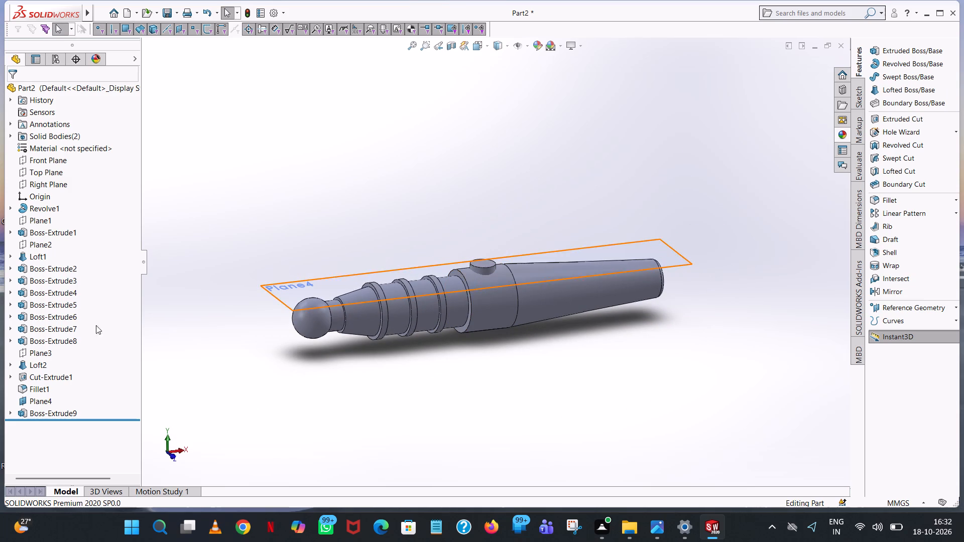
Delete the Boss-Extrude9 round boss feature from the barrel while keeping its circle sketch.
left_click(39, 411)
right_click(39, 411)
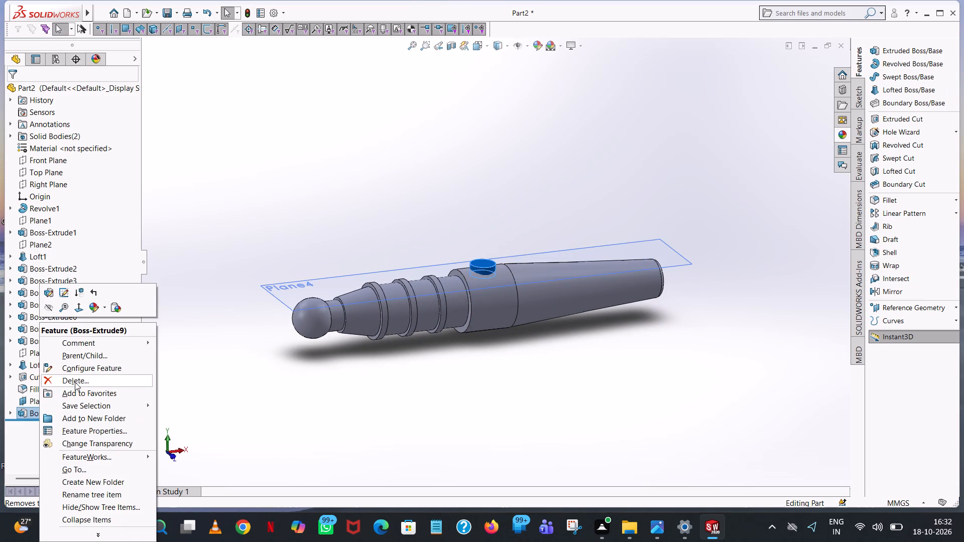
left_click(75, 382)
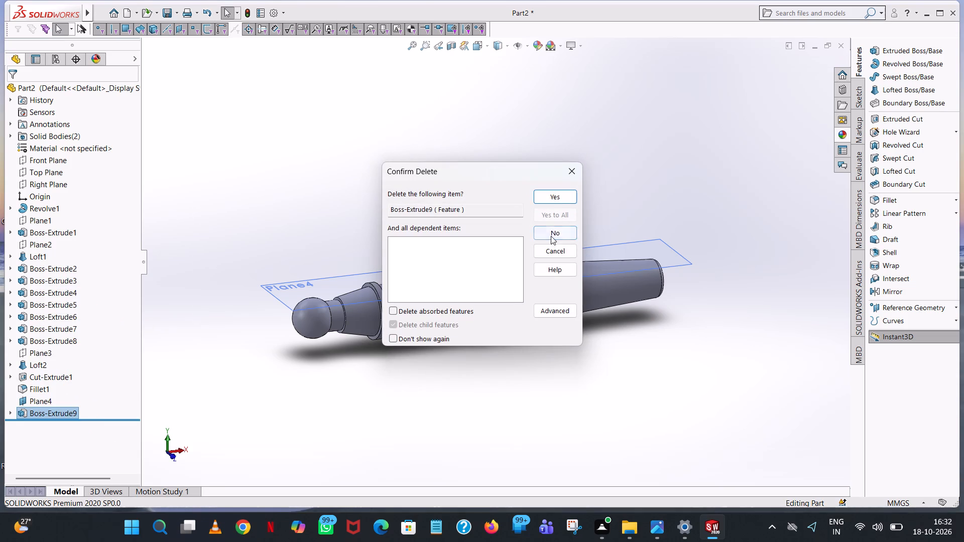
left_click(569, 194)
Examine where the remaining circle sketch and Plane4 lie relative to the barrel's widest section.
middle_click_drag(656, 384, 631, 324)
scroll(646, 375, "up", 1)
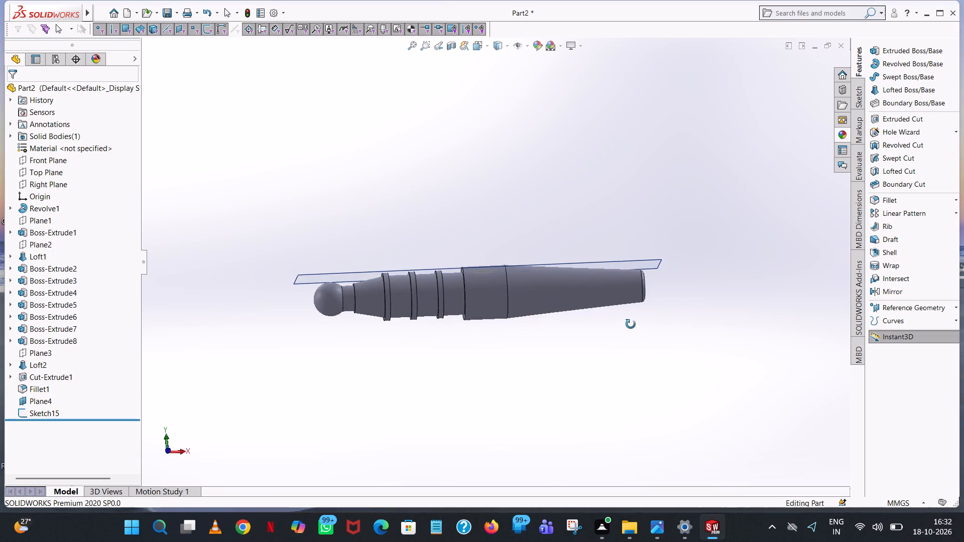
middle_click_drag(631, 324, 624, 361)
scroll(630, 324, "down", 1)
scroll(430, 304, "down", 5)
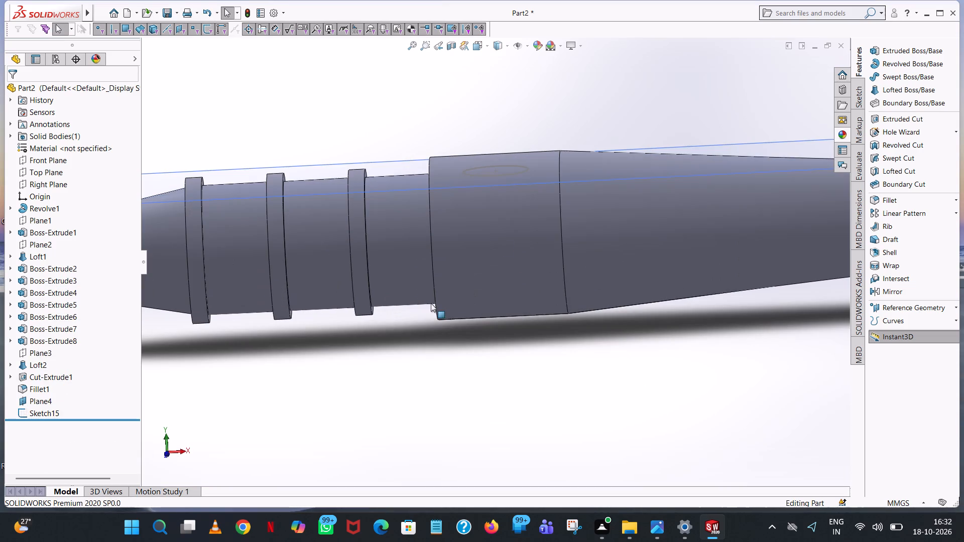
middle_click_drag(527, 202, 517, 179)
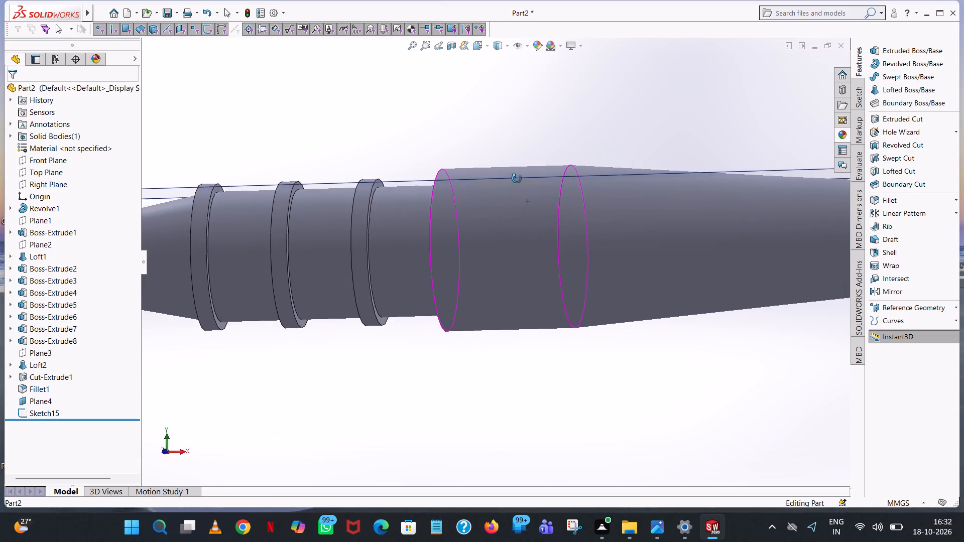
middle_click_drag(517, 179, 518, 180)
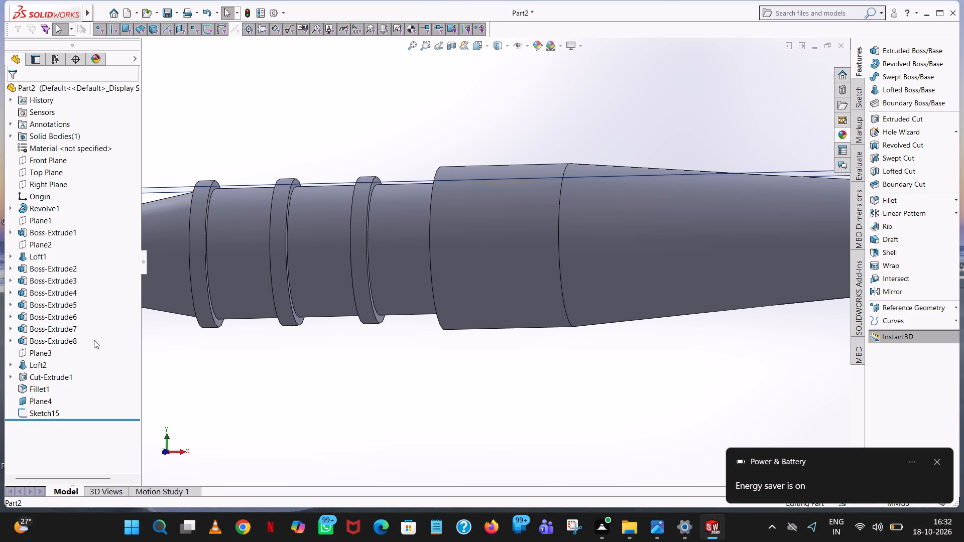
Extrude the retained circle sketch (Sketch15) outward from Plane4 to a blind depth of 7 mm (4.5+2.5), merged with the barrel.
left_click(47, 413)
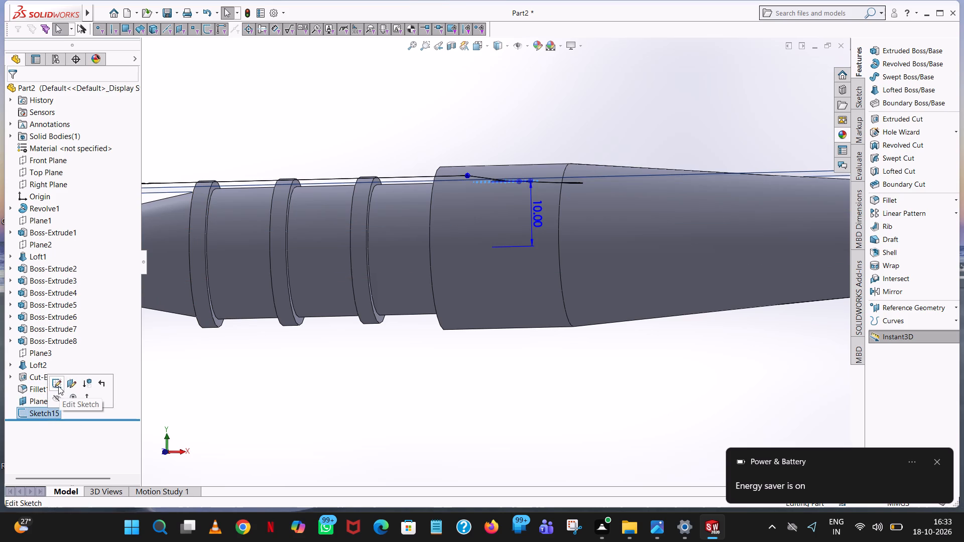
left_click(58, 386)
scroll(694, 78, "down", 1)
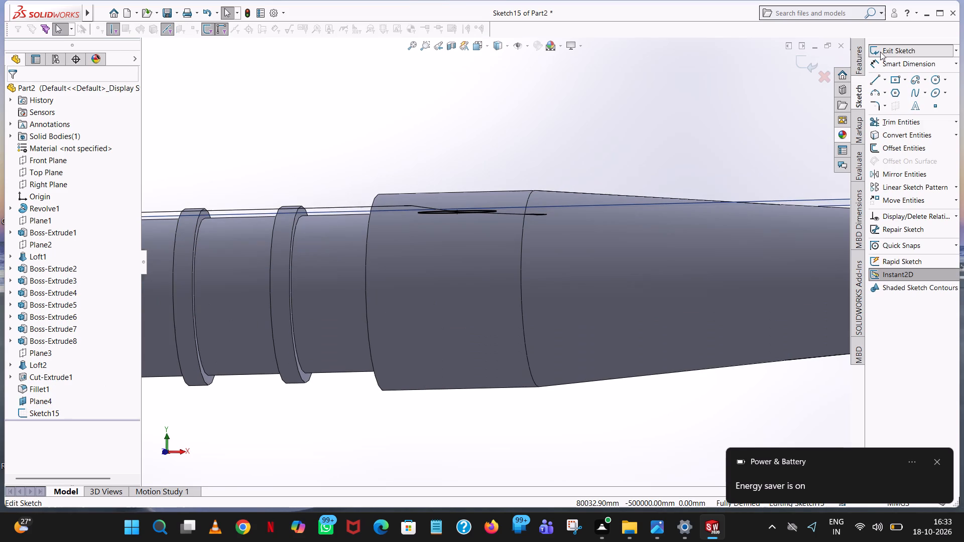
left_click(858, 56)
left_click(888, 45)
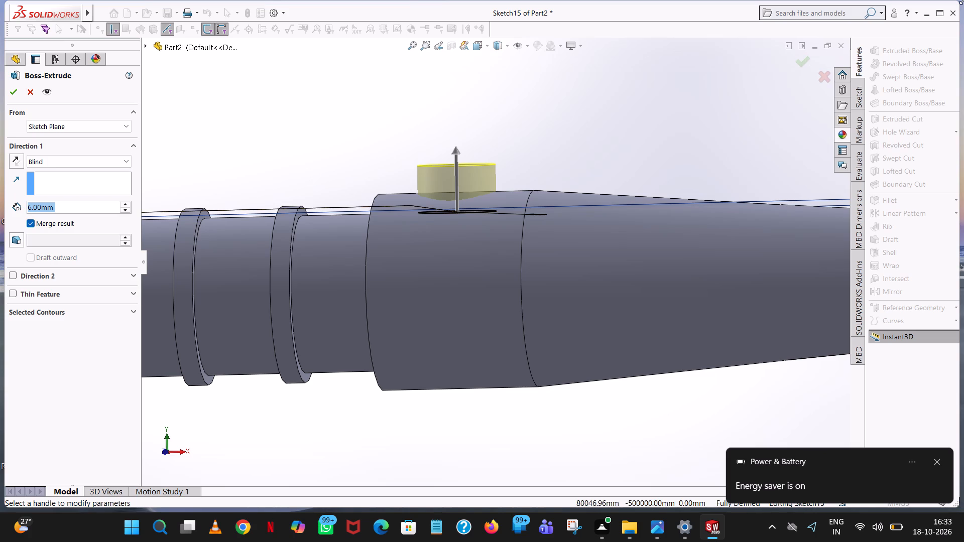
type("4.5+2.")
key("5")
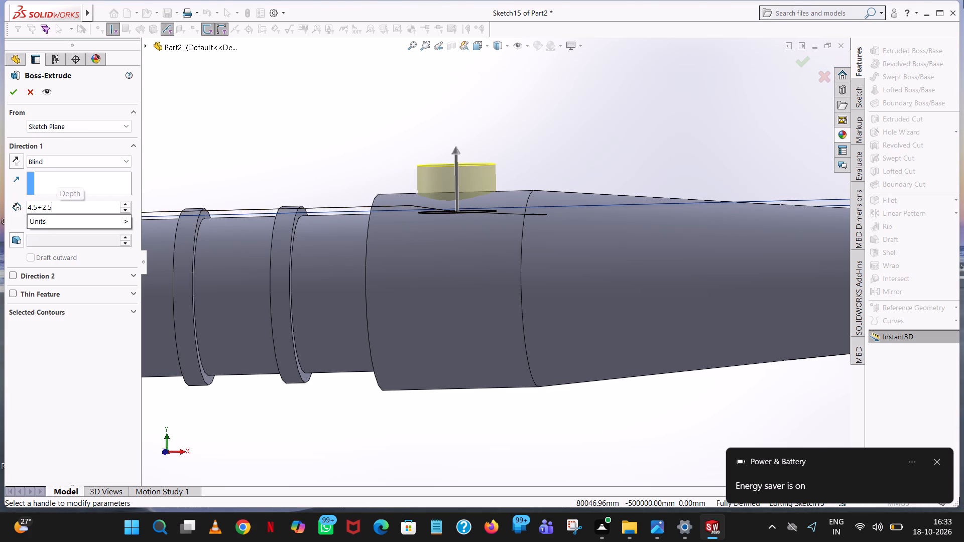
key("Return")
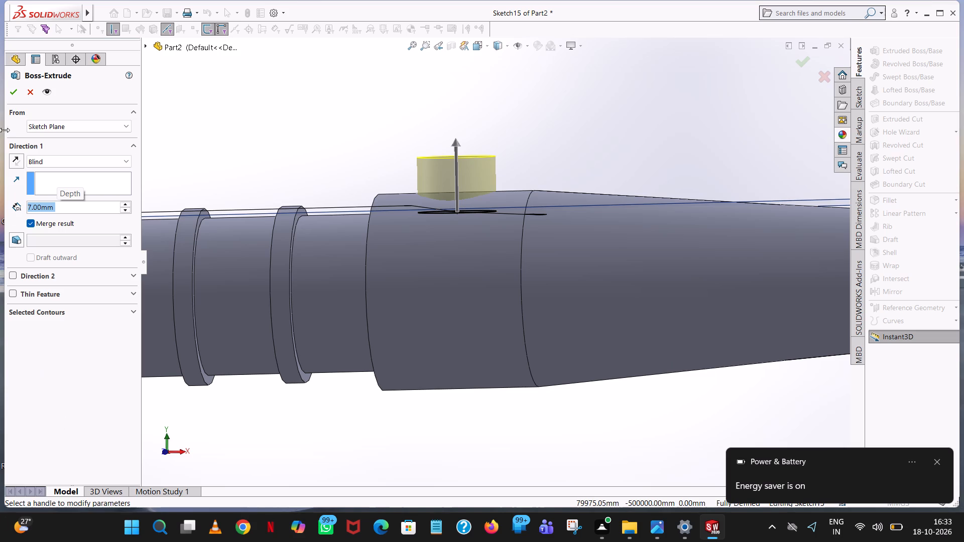
left_click(7, 93)
left_click(365, 100)
Start a sketch on the round boss's outer face and draw a concentric circle of 3 mm radius.
middle_click_drag(371, 99, 371, 100)
scroll(371, 99, "up", 1)
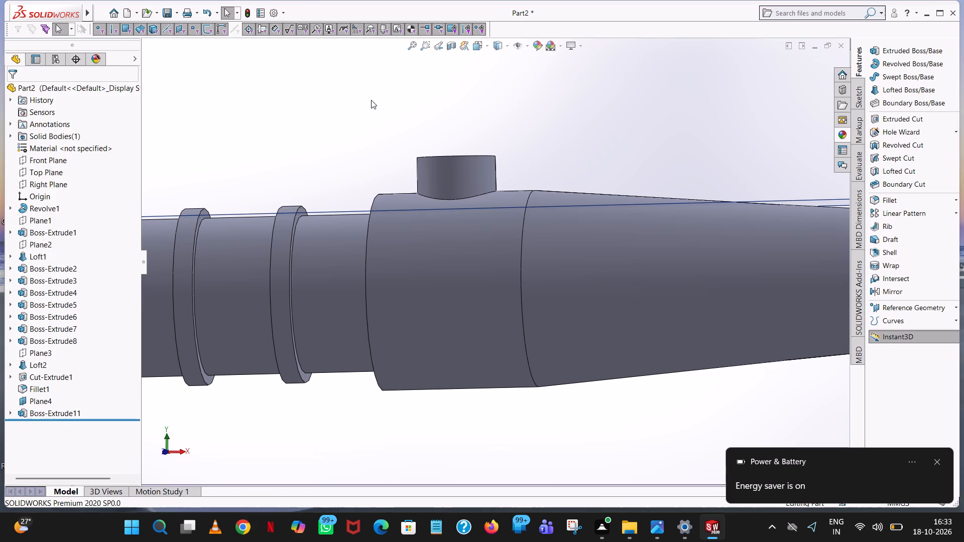
middle_click_drag(371, 100, 399, 254)
left_click(908, 49)
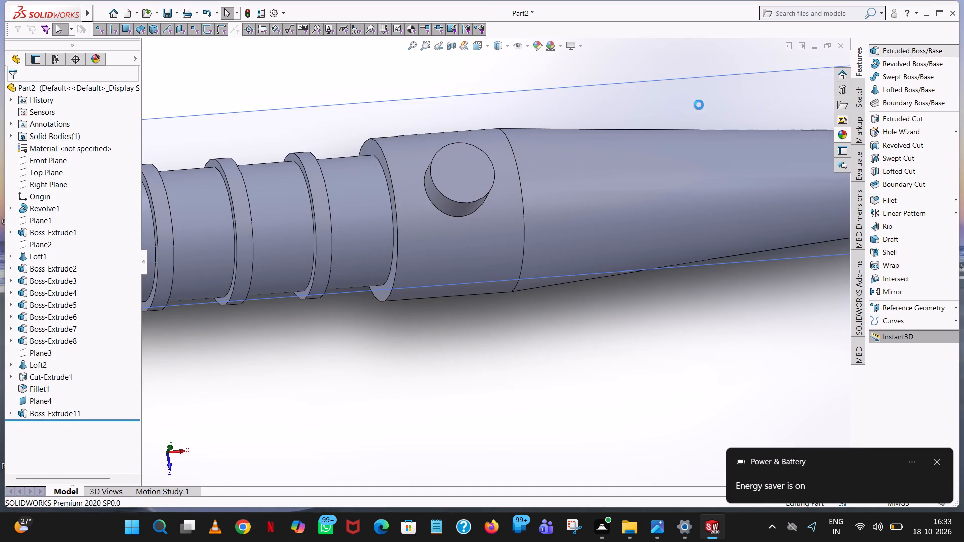
left_click(479, 167)
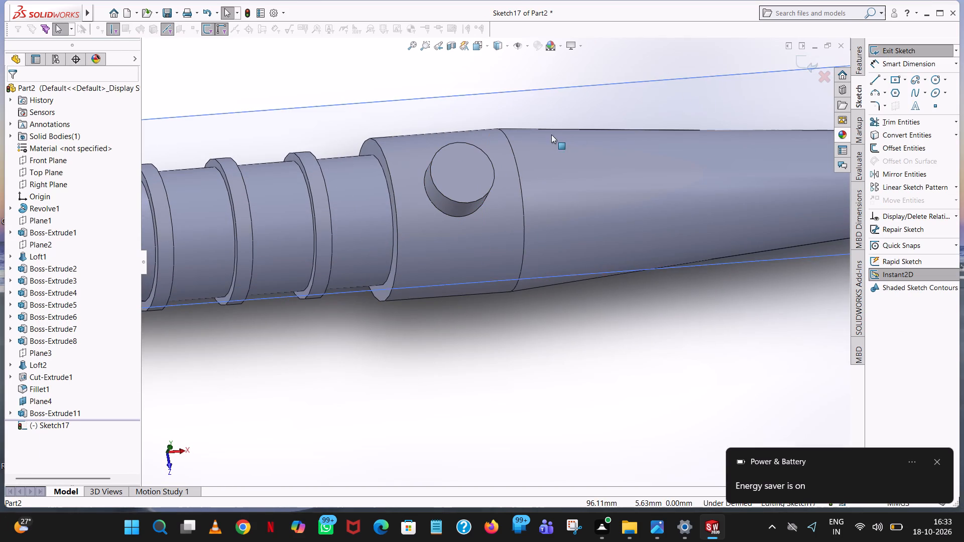
left_click(934, 78)
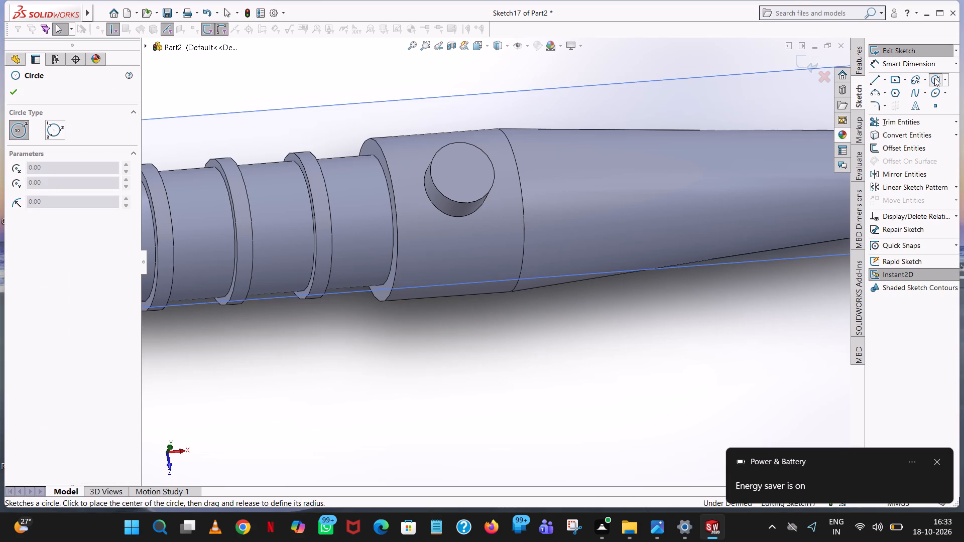
left_click(462, 172)
left_click(475, 152)
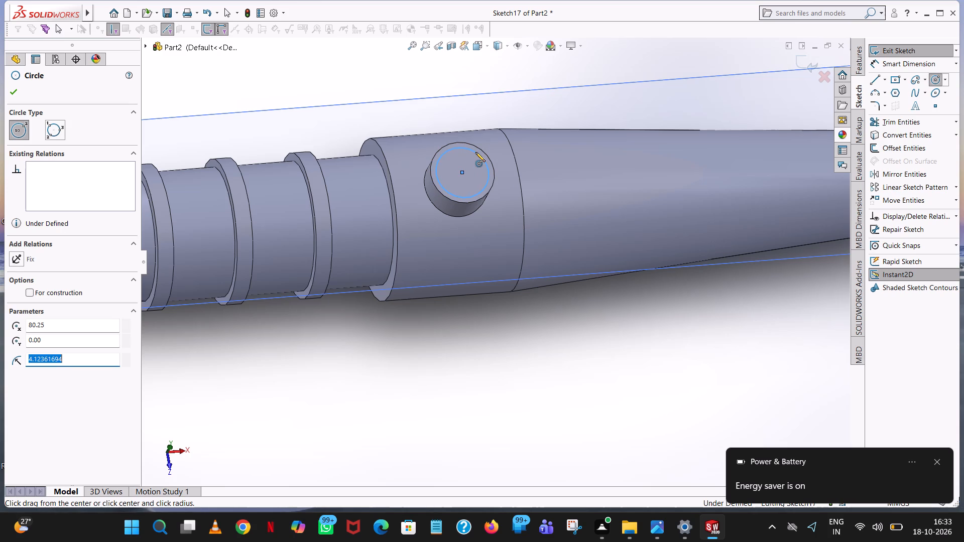
key("3")
key("Return")
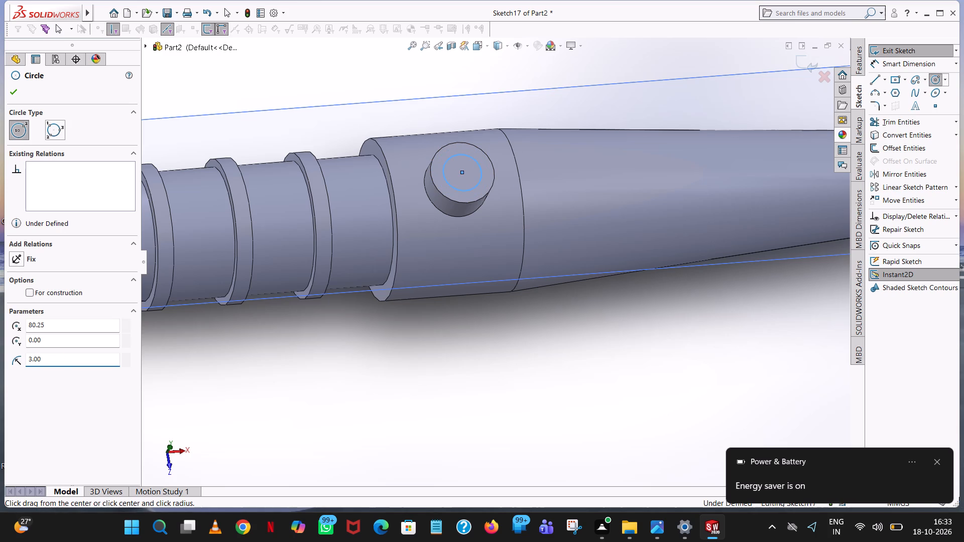
left_click(19, 90)
left_click(290, 77)
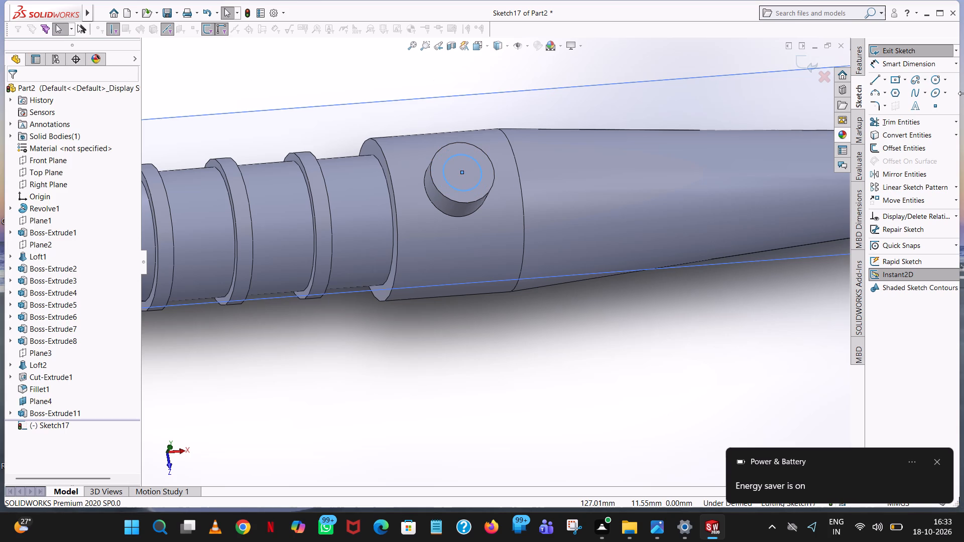
Dimension the small circle on the boss face with a 6 mm diameter.
left_click(925, 66)
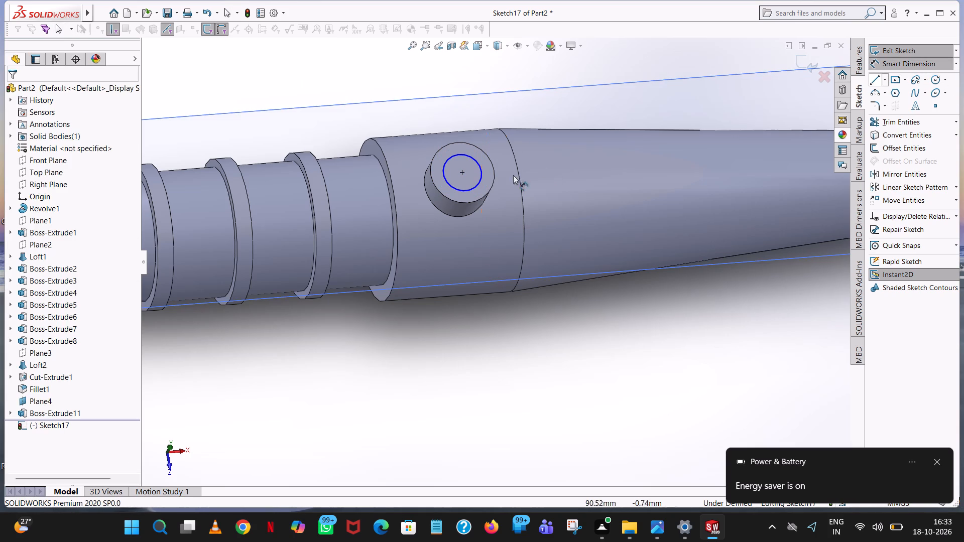
left_click(479, 175)
left_click(534, 264)
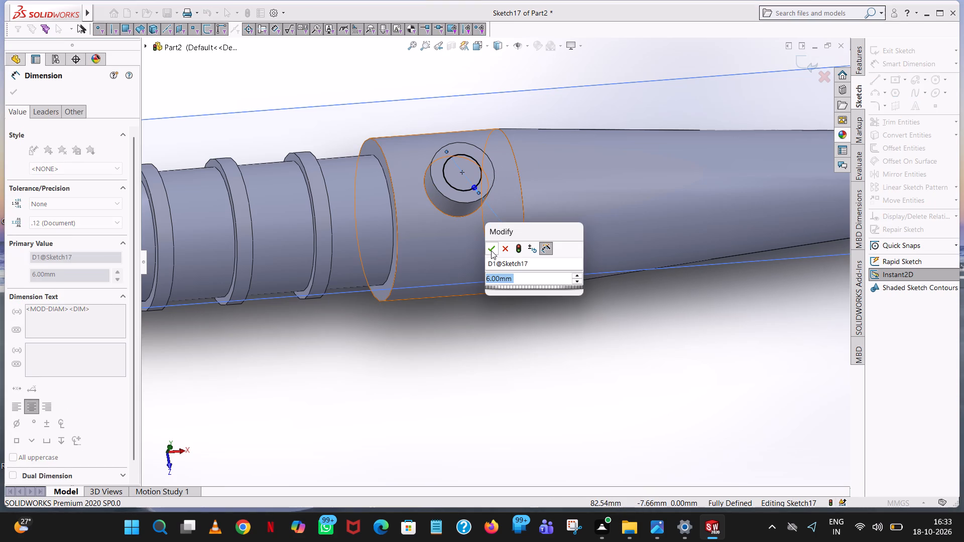
left_click(491, 251)
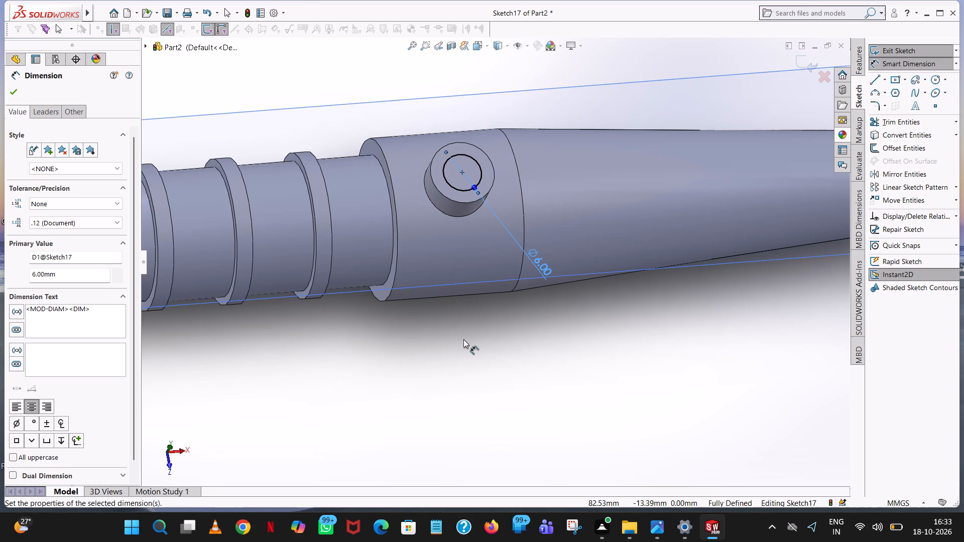
left_click(9, 92)
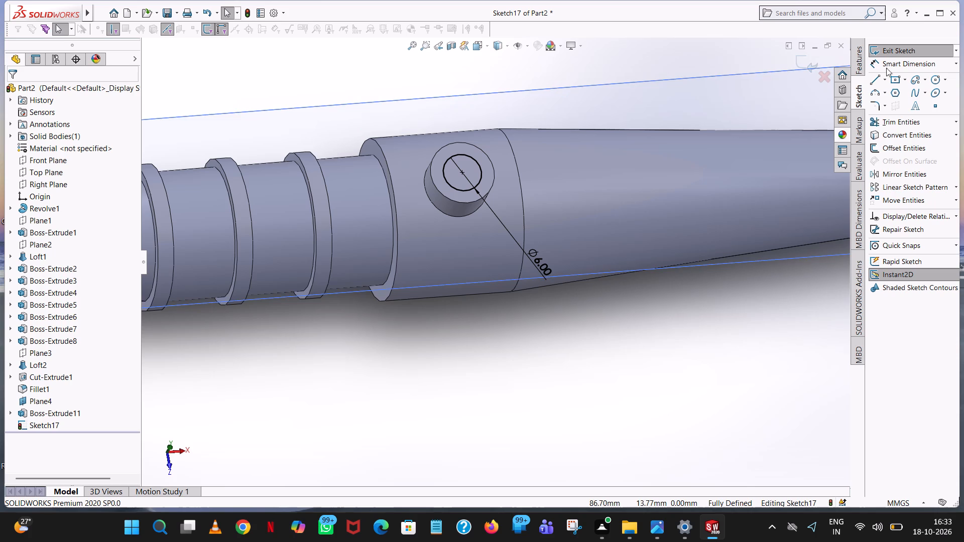
Extrude the 6 mm circle outward from the boss face to a blind depth of 6 mm, merged with the barrel.
left_click(859, 58)
left_click(920, 47)
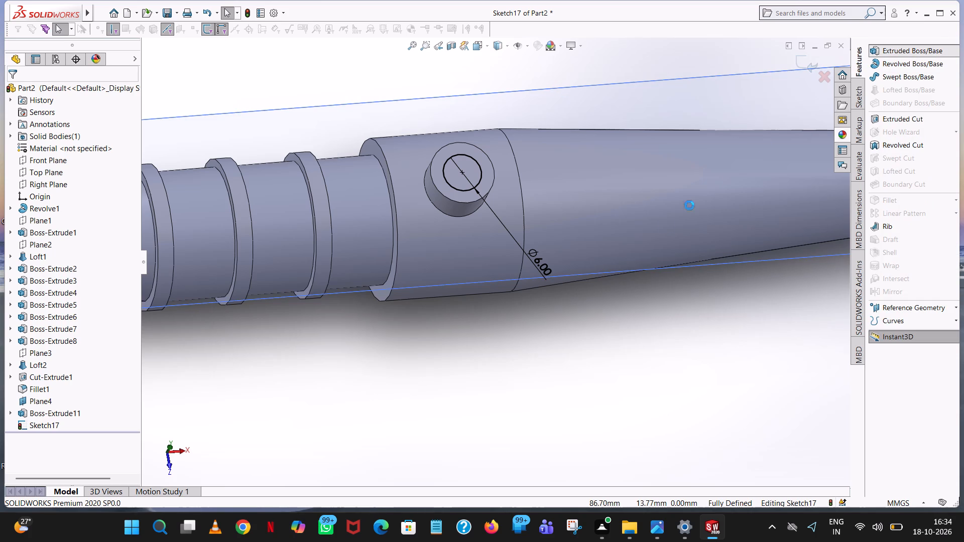
scroll(589, 408, "up", 1)
middle_click_drag(584, 403, 560, 281)
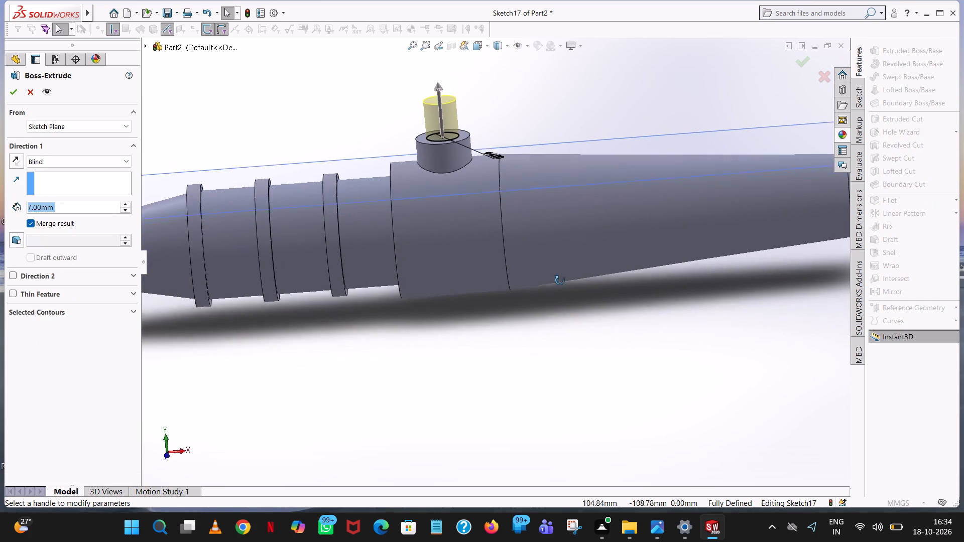
middle_click_drag(560, 281, 560, 280)
scroll(560, 280, "up", 1)
double_click(61, 205)
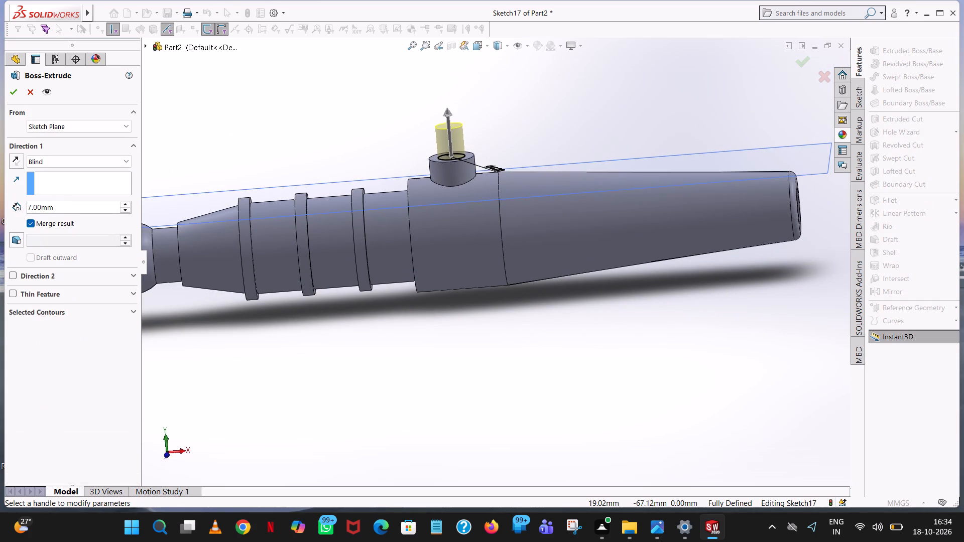
key("6")
key("Return")
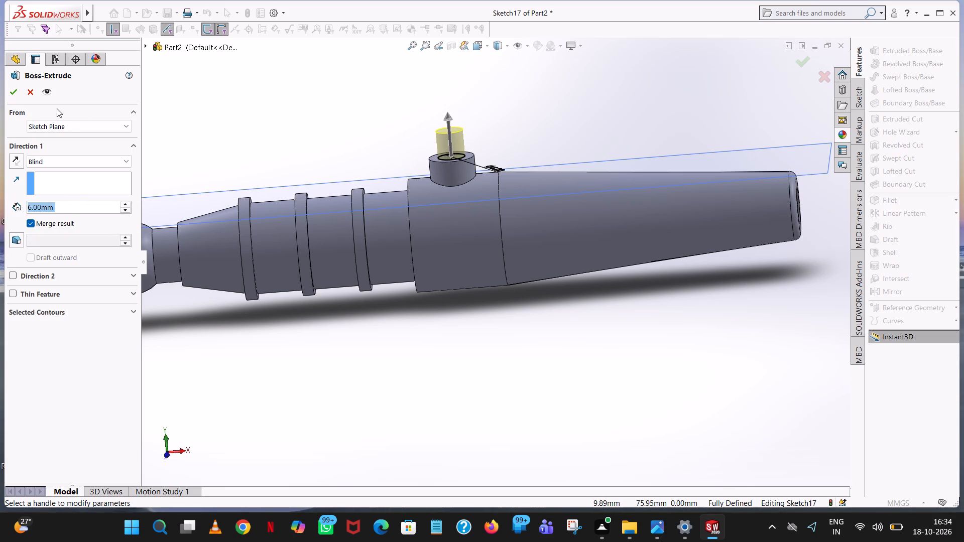
left_click(15, 84)
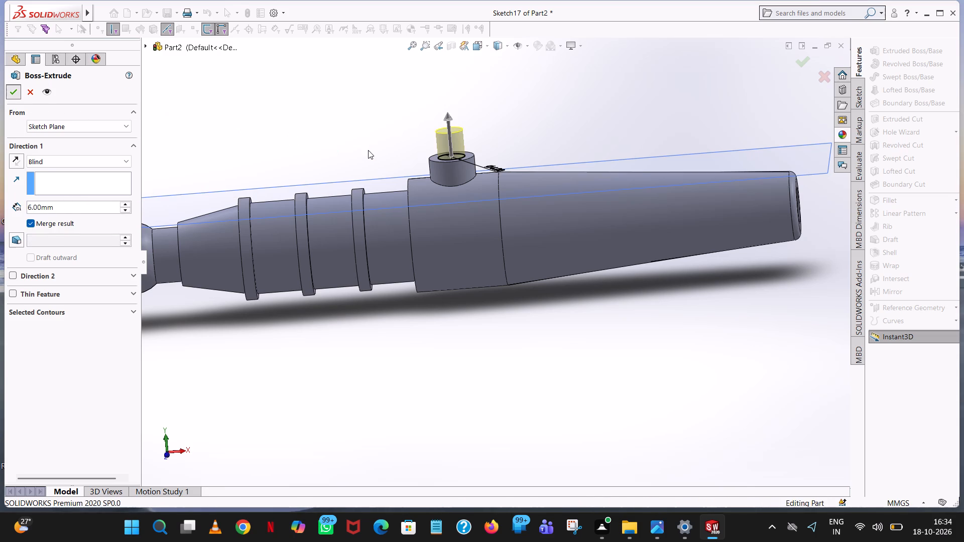
left_click(368, 150)
Mirror the barrel body about the Top Plane with solids merged, to produce a matching stepped boss on the opposite side.
scroll(373, 145, "down", 1)
middle_click_drag(375, 144, 375, 98)
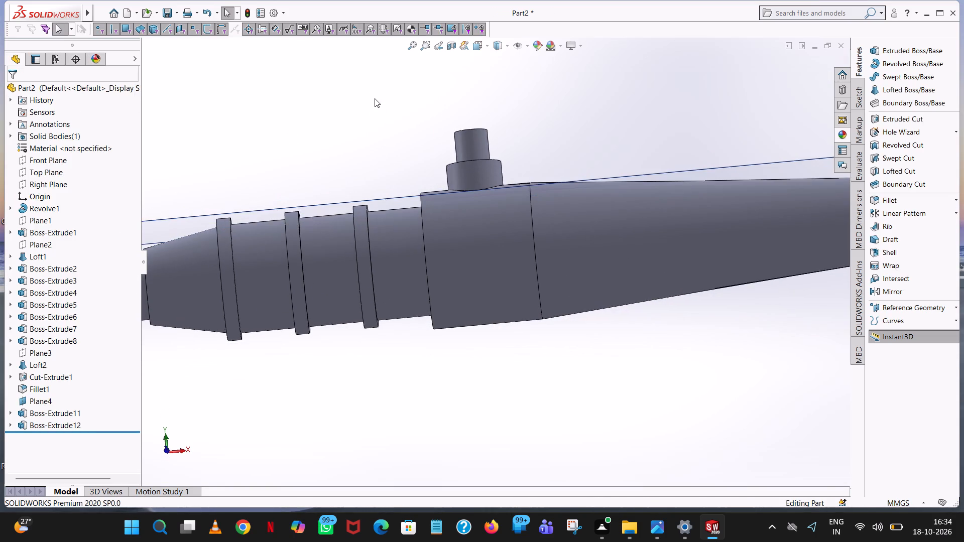
scroll(374, 106, "down", 3)
scroll(371, 137, "up", 8)
scroll(906, 375, "up", 2)
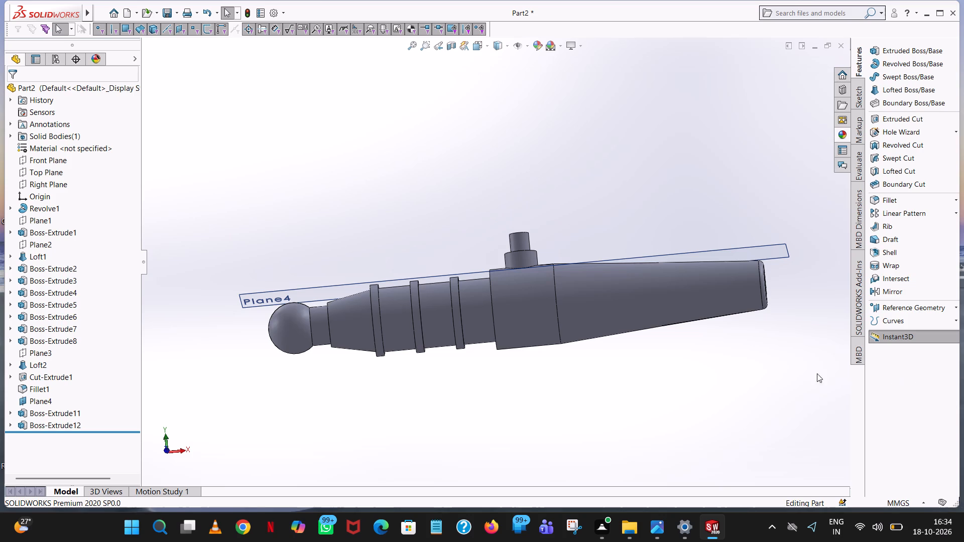
scroll(670, 252, "up", 3)
middle_click_drag(635, 234, 630, 257)
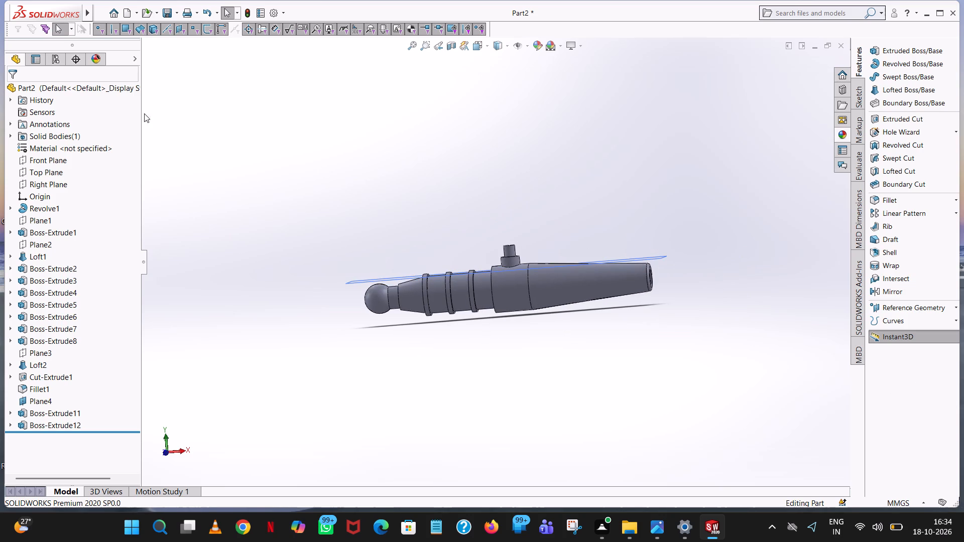
left_click(45, 171)
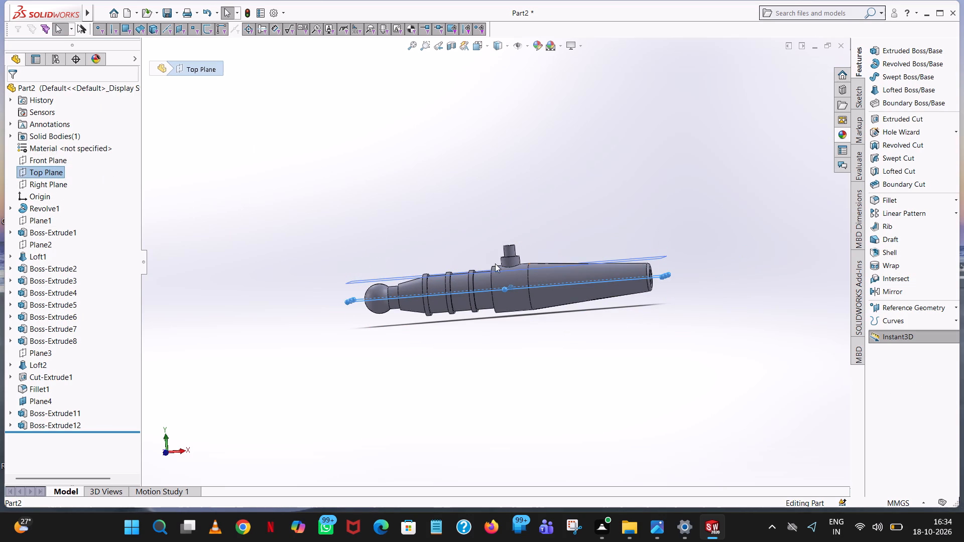
left_click(903, 294)
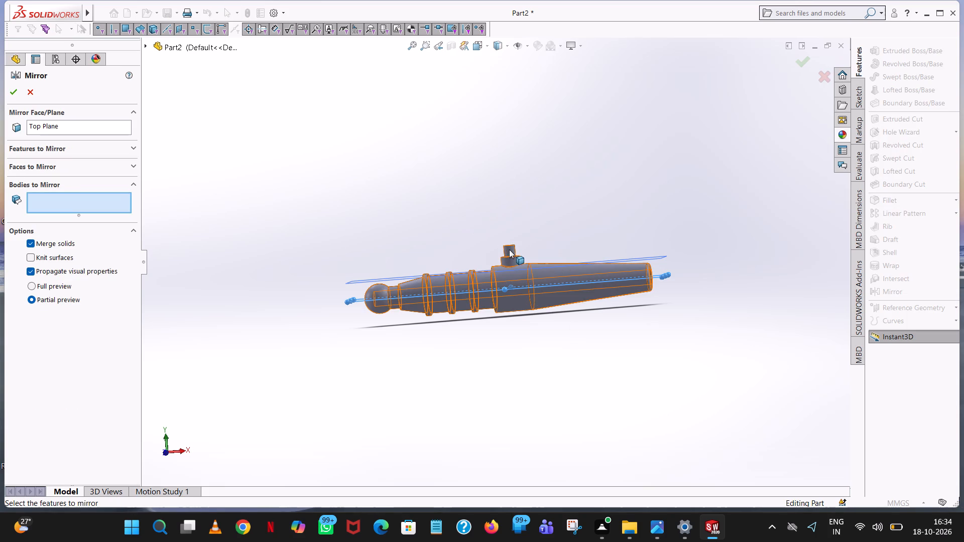
scroll(532, 247, "down", 5)
left_click(460, 249)
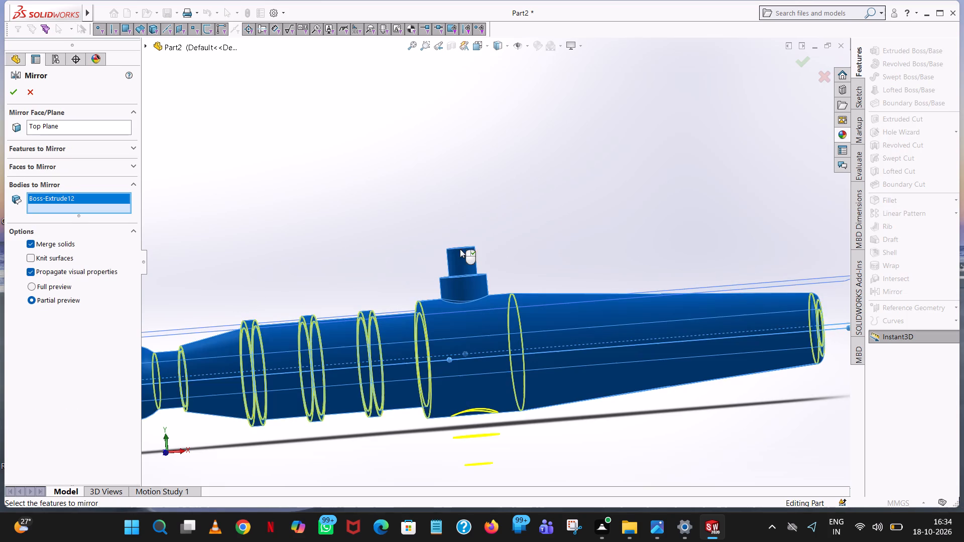
scroll(469, 281, "up", 3)
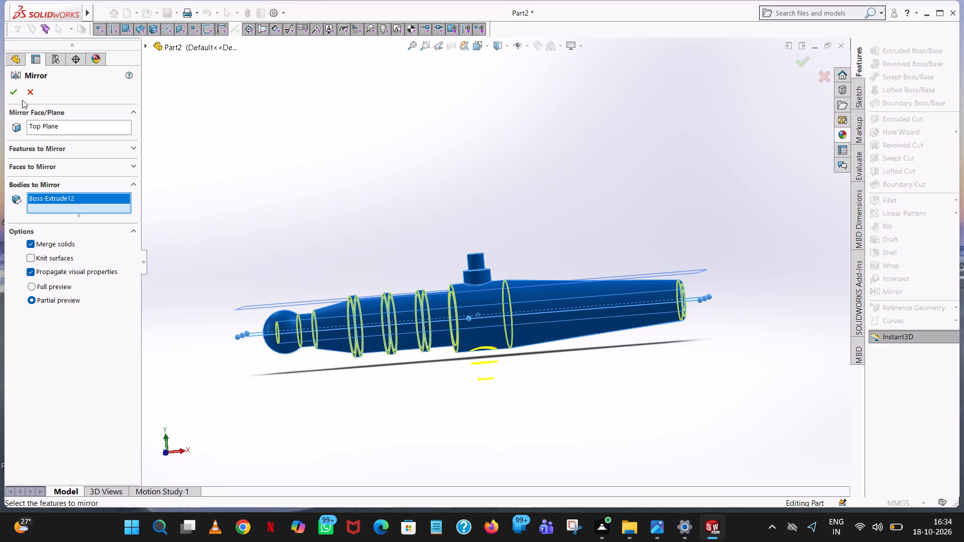
left_click(17, 91)
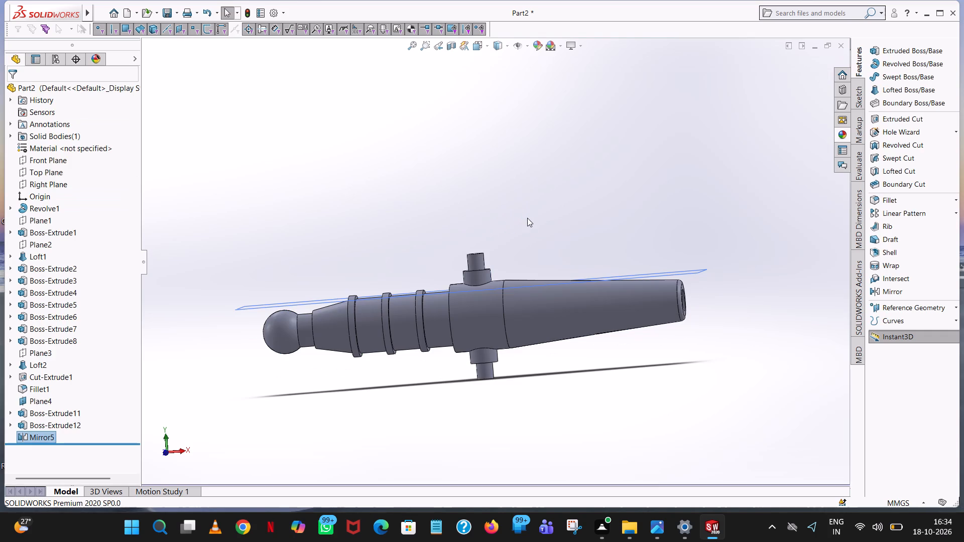
left_click(530, 216)
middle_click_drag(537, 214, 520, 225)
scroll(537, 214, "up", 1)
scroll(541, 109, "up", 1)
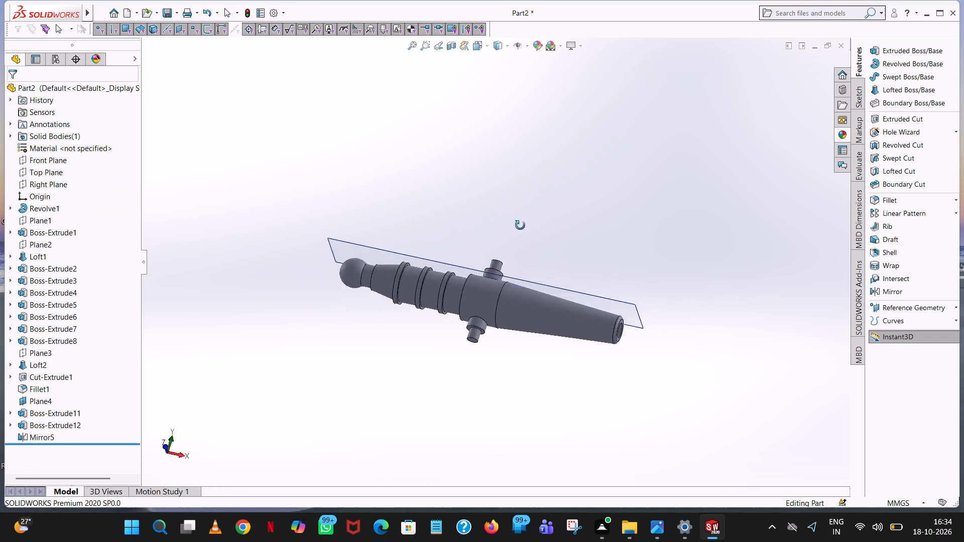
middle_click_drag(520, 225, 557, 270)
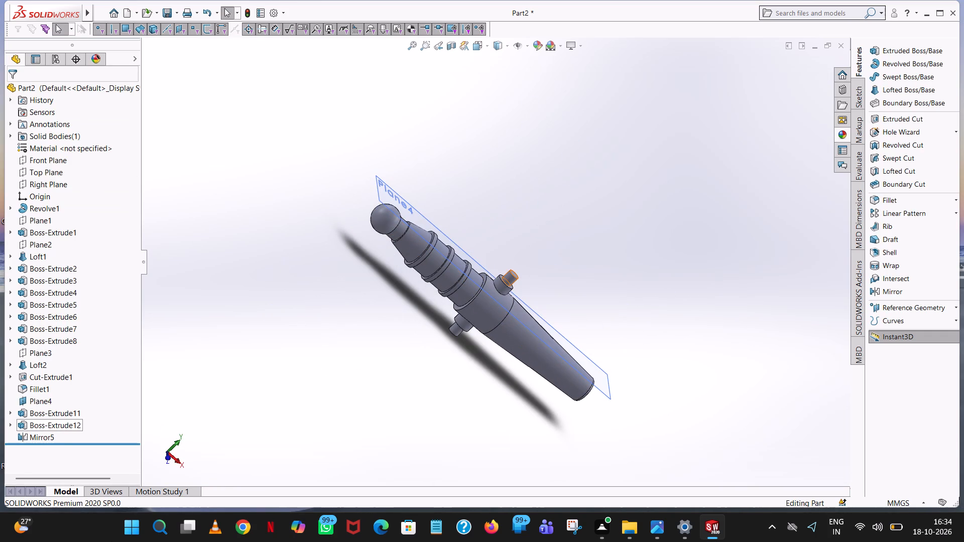
Hide Plane4 so that only the barrel body is displayed.
left_click(37, 399)
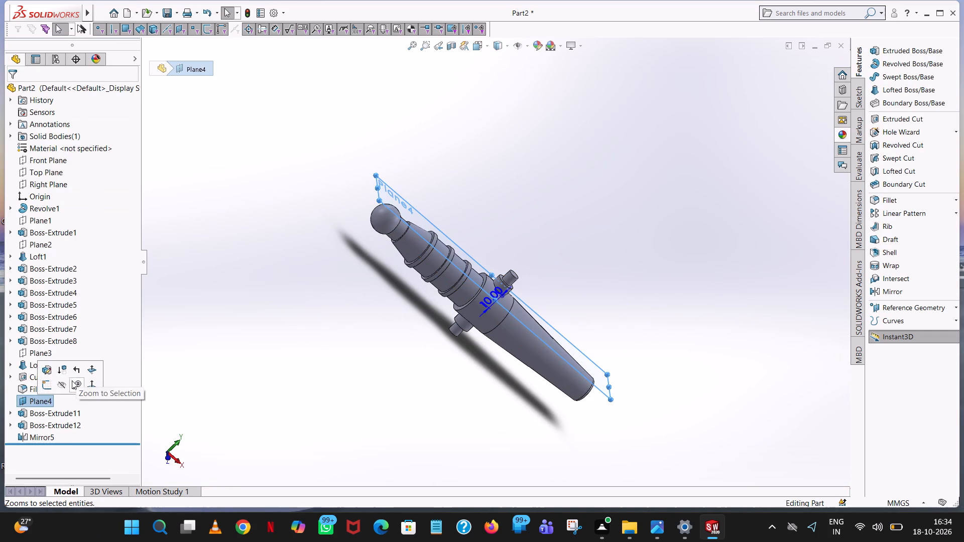
left_click(68, 382)
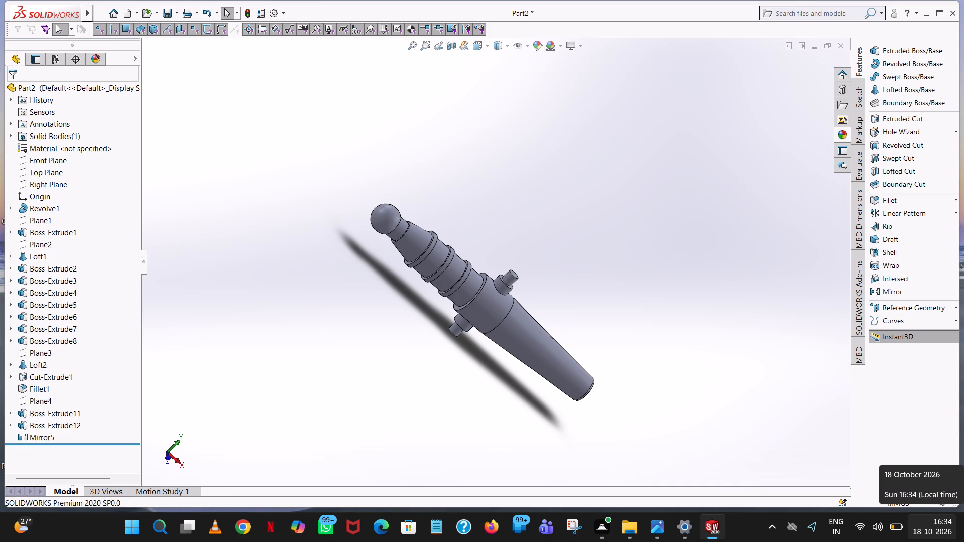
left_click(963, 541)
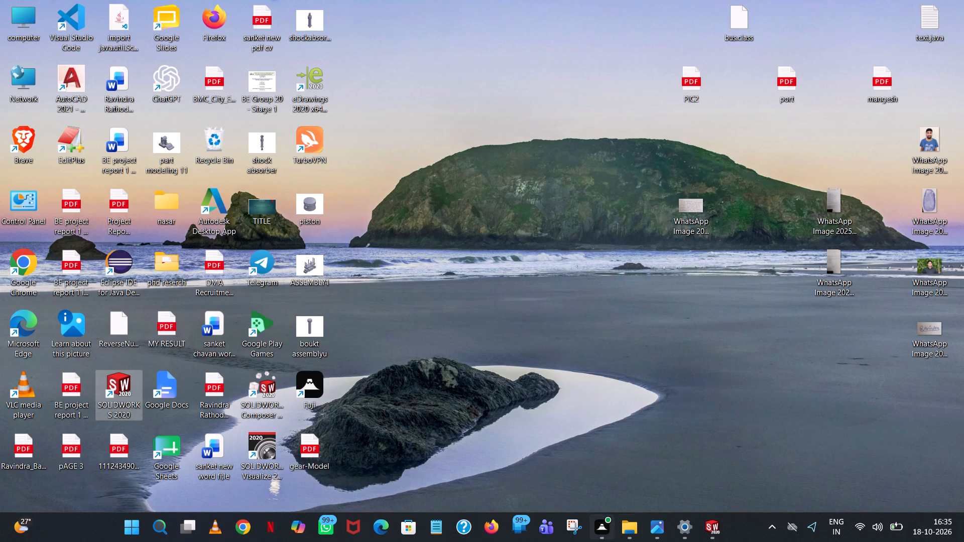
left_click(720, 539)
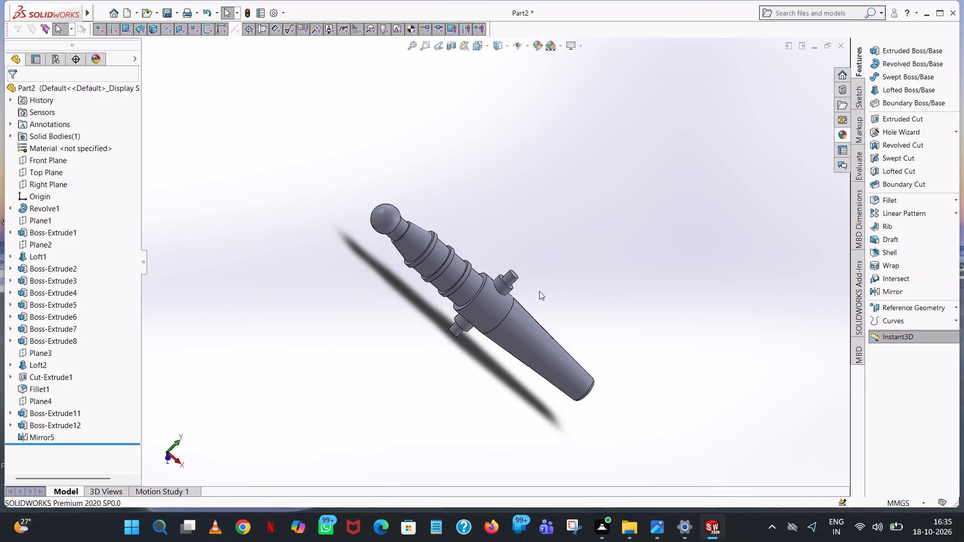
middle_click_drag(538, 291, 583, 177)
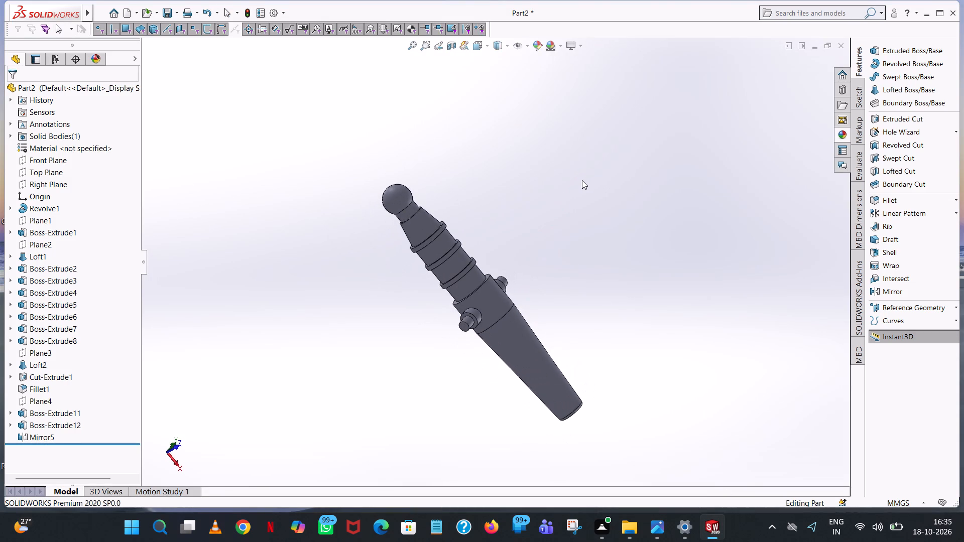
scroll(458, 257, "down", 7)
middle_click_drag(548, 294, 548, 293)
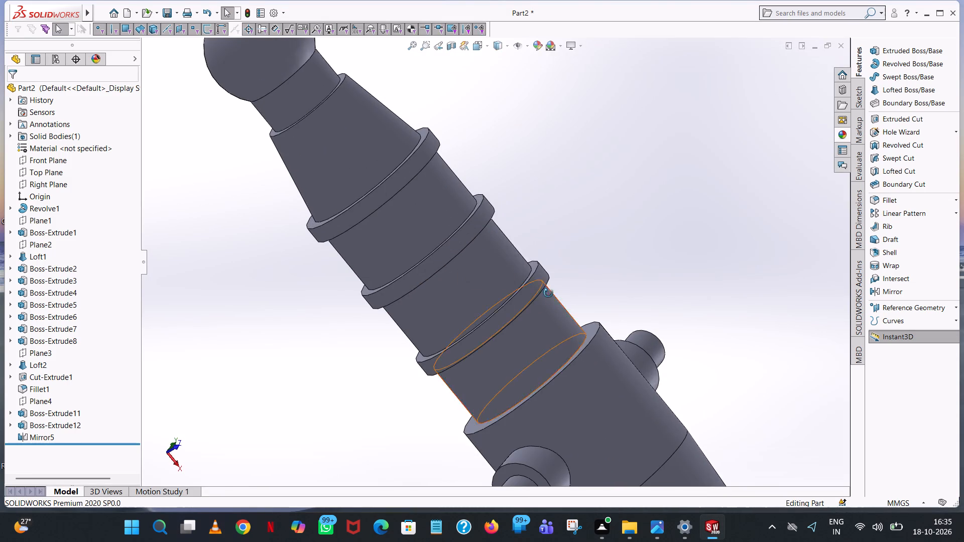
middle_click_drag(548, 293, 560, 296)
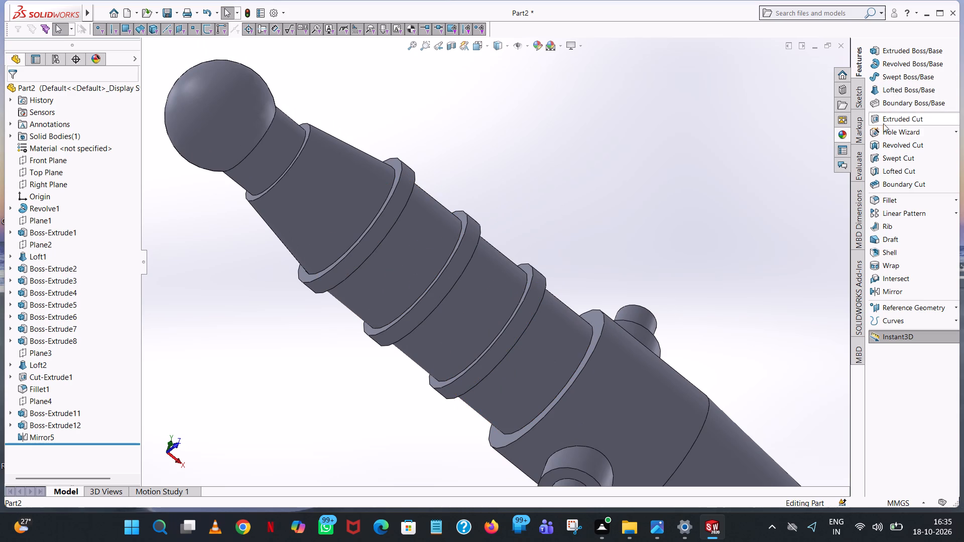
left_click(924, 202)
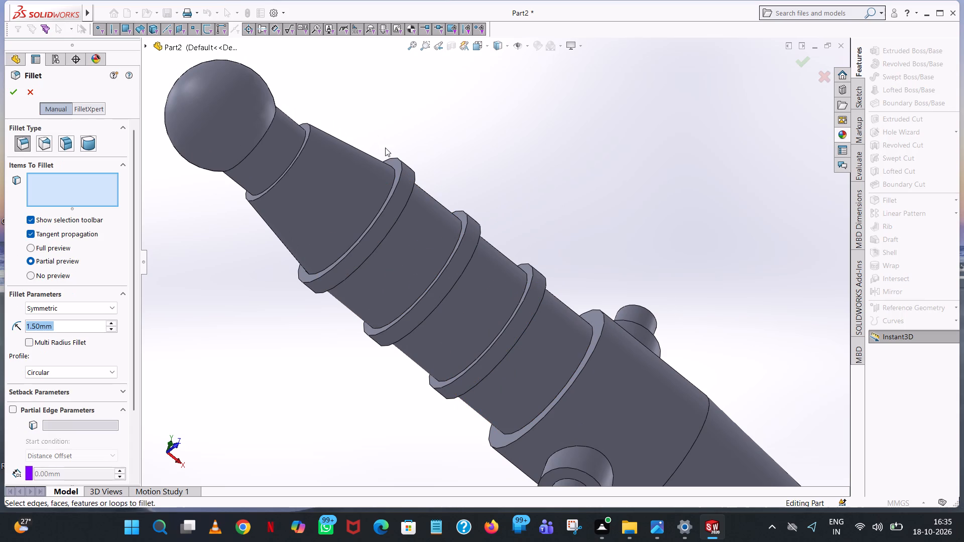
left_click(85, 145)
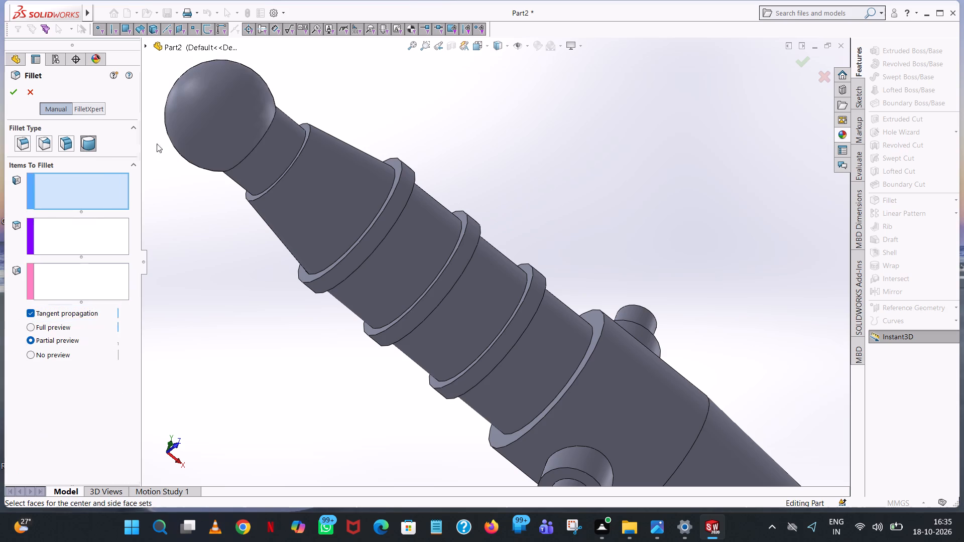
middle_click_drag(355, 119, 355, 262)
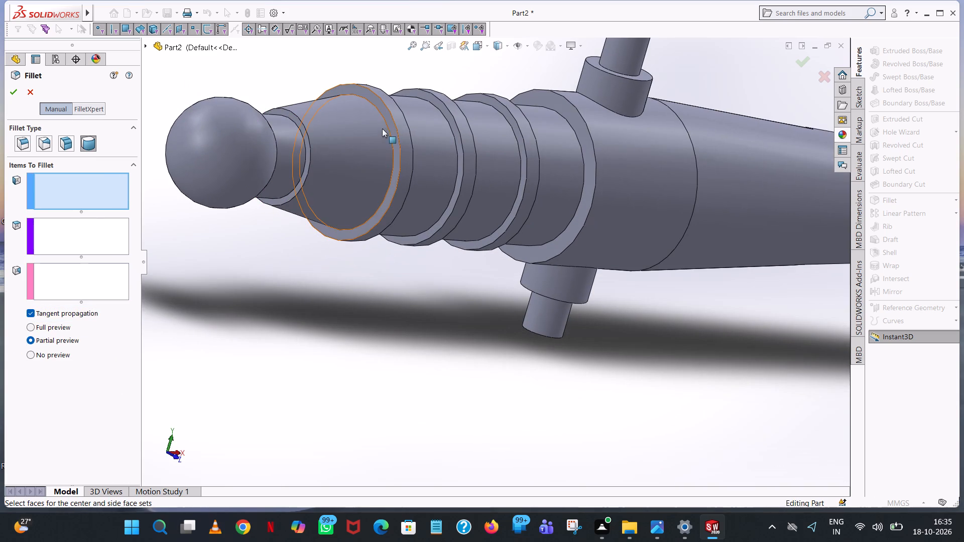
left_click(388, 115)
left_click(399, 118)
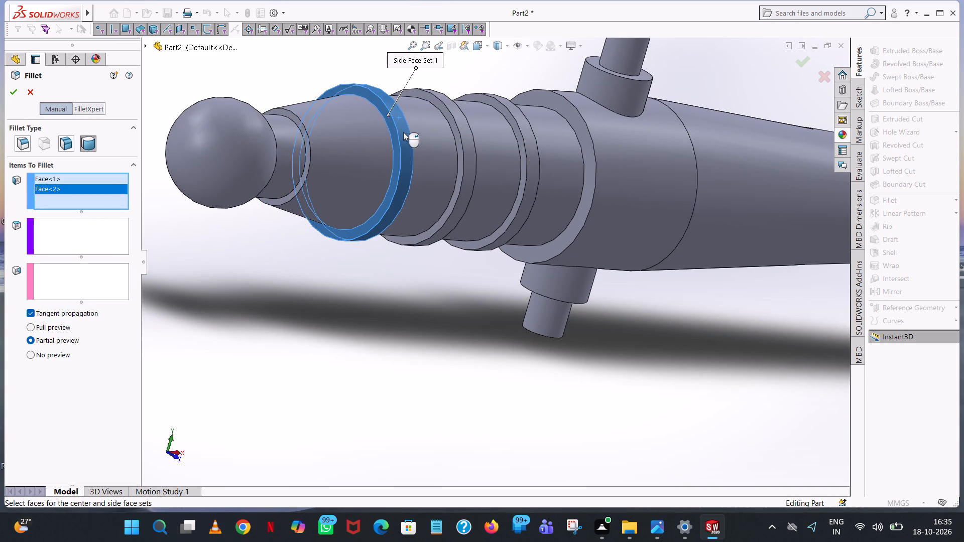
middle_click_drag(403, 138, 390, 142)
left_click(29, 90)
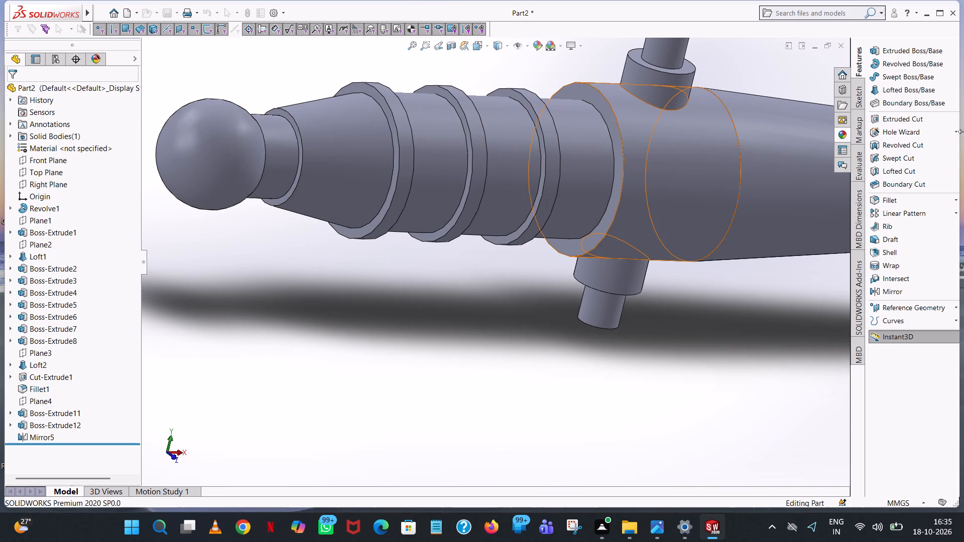
Apply a full round fillet to the barrel ring nearest the ball end, using its outer rim as centre face and both sides as side faces.
left_click(897, 197)
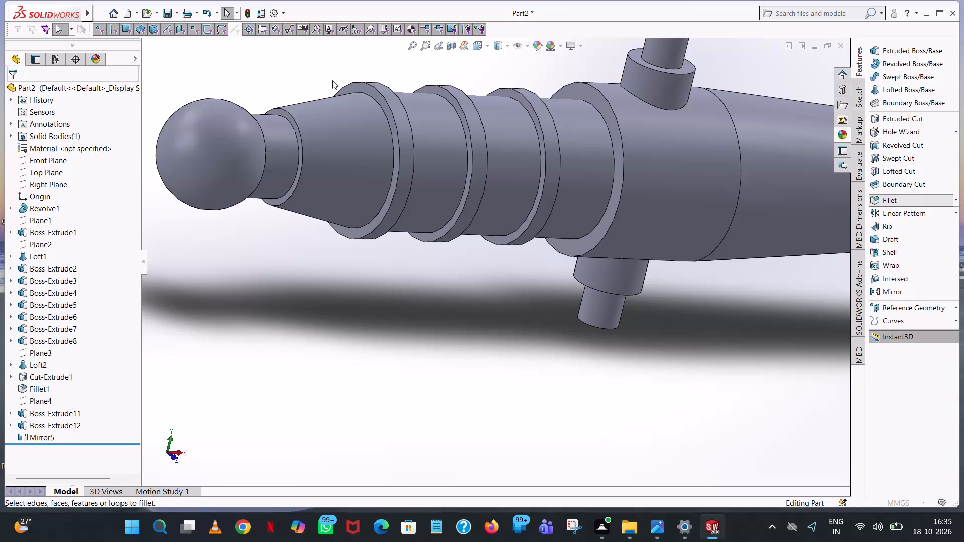
scroll(373, 95, "down", 1)
left_click(89, 133)
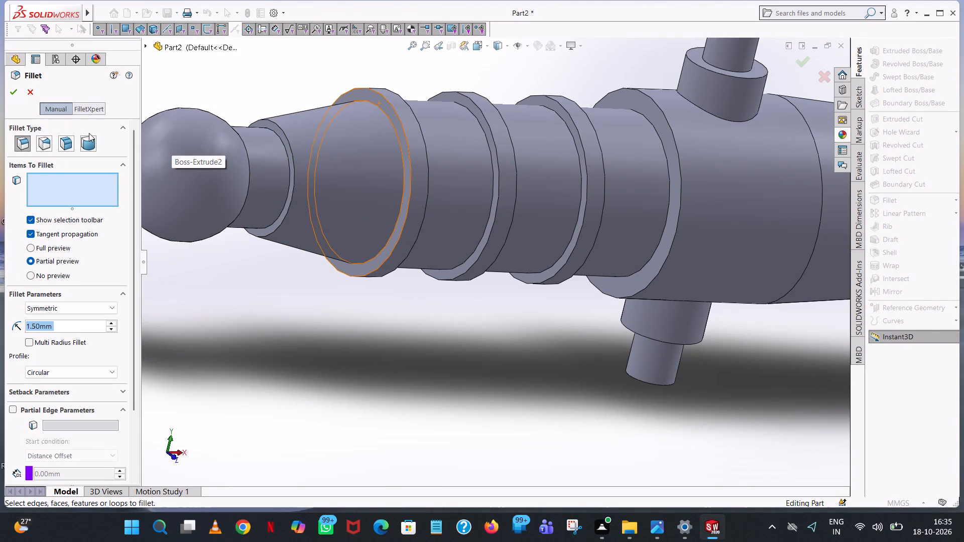
left_click(89, 143)
left_click(380, 102)
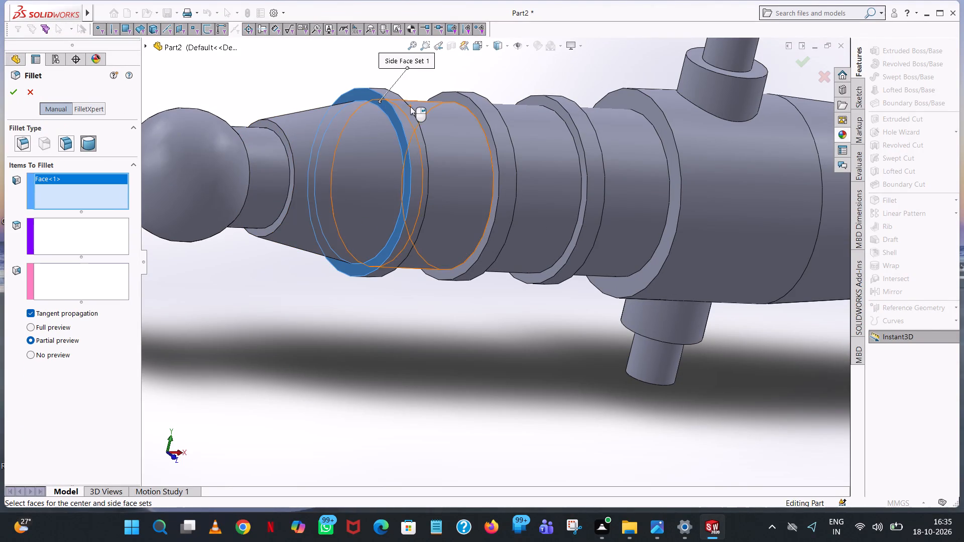
left_click(107, 245)
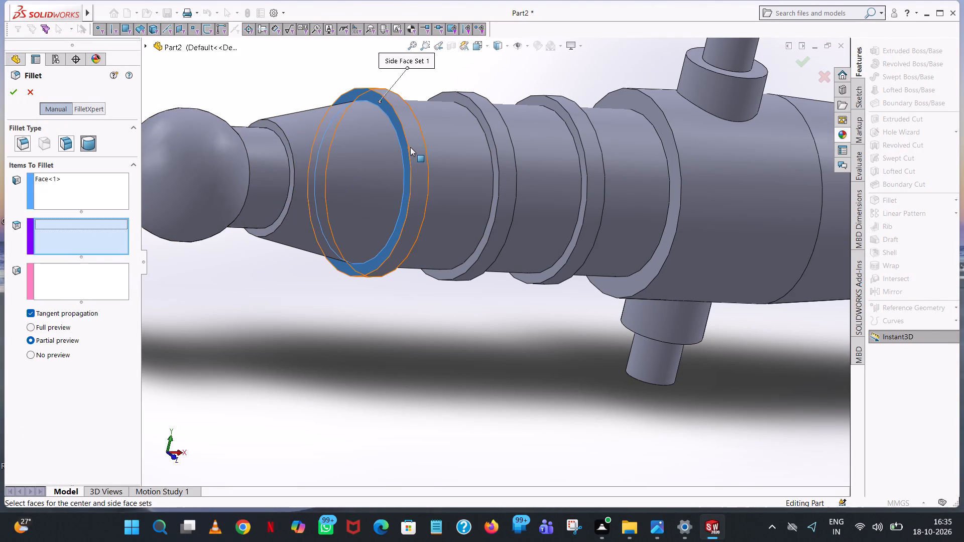
left_click(411, 146)
middle_click_drag(411, 147, 331, 173)
scroll(331, 172, "up", 1)
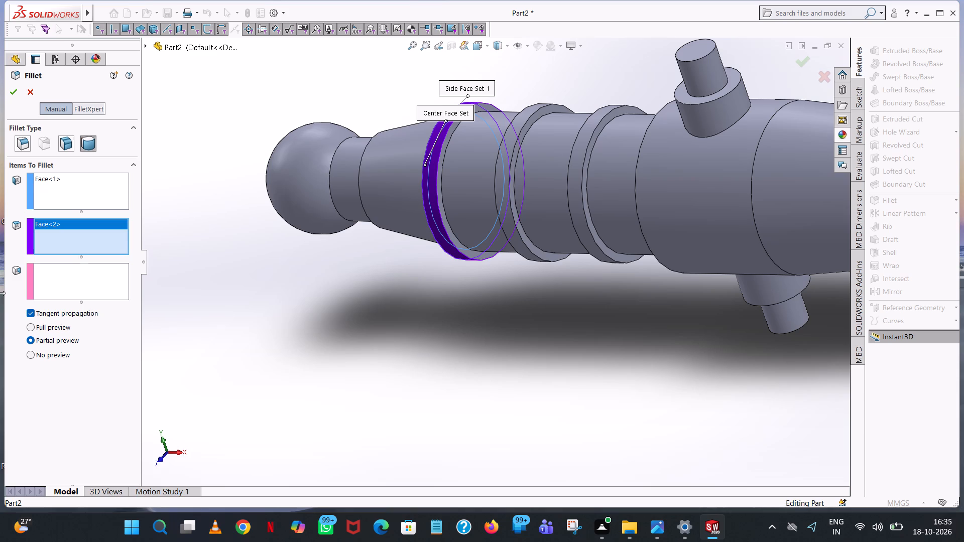
left_click(45, 276)
scroll(445, 145, "down", 3)
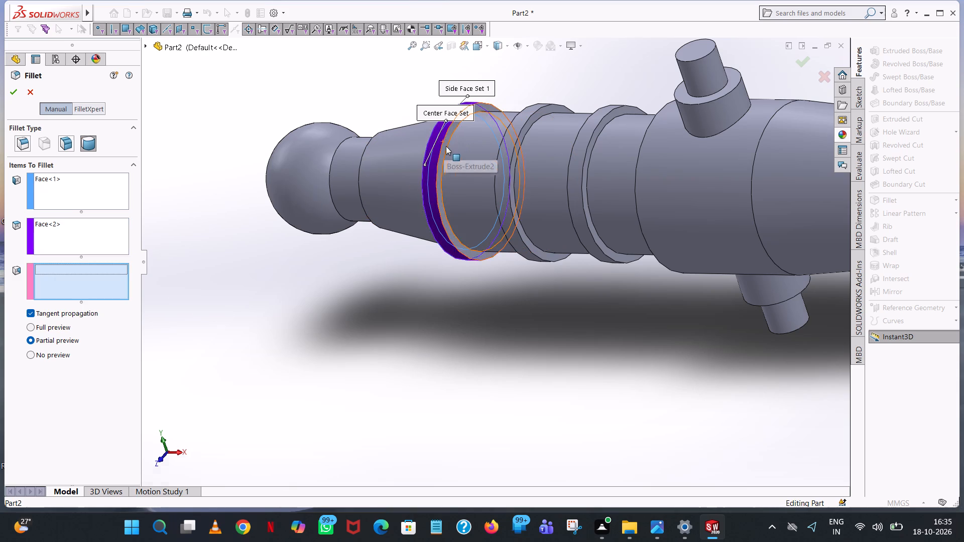
scroll(446, 146, "down", 5)
left_click(546, 122)
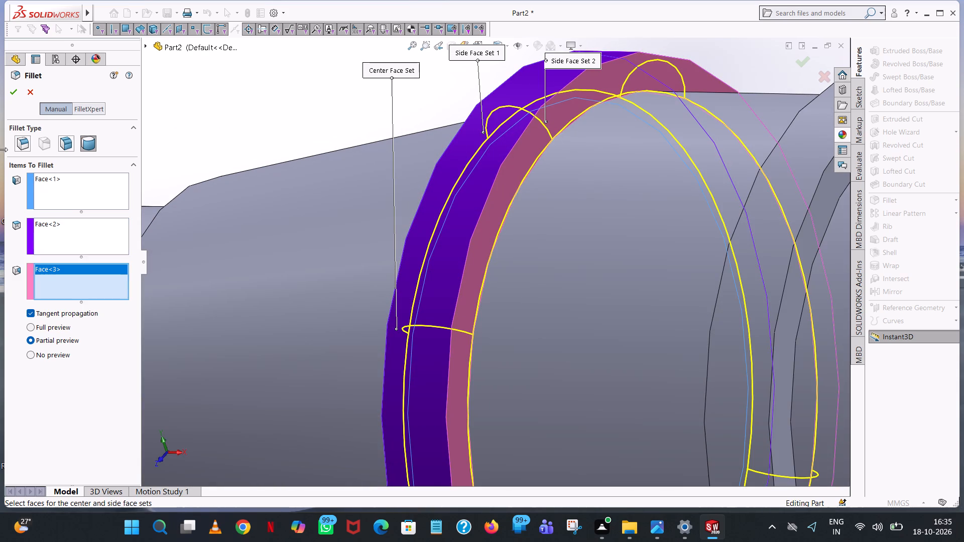
left_click(16, 91)
Apply a full round fillet to the middle barrel ring, with its outer rim as centre face between its two side faces.
scroll(359, 86, "up", 6)
scroll(610, 178, "up", 2)
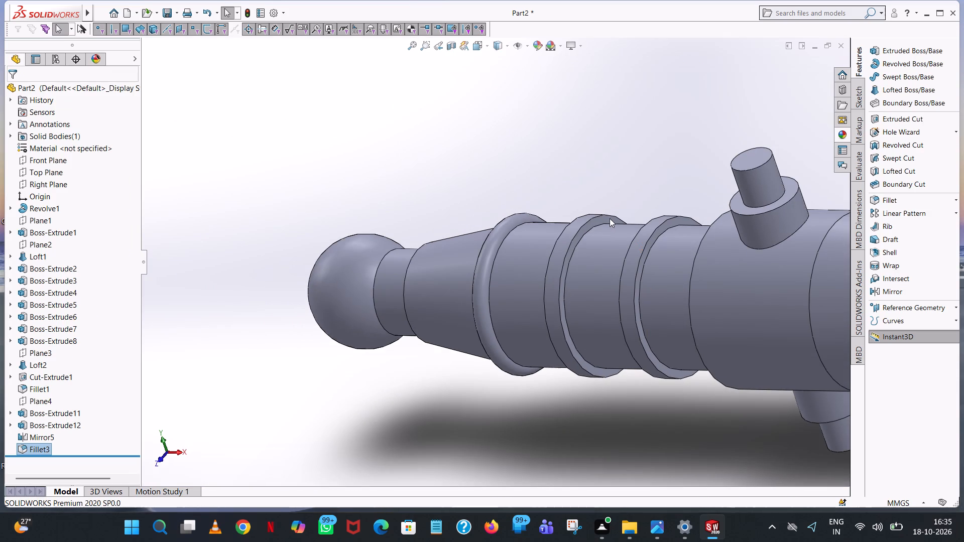
left_click(914, 204)
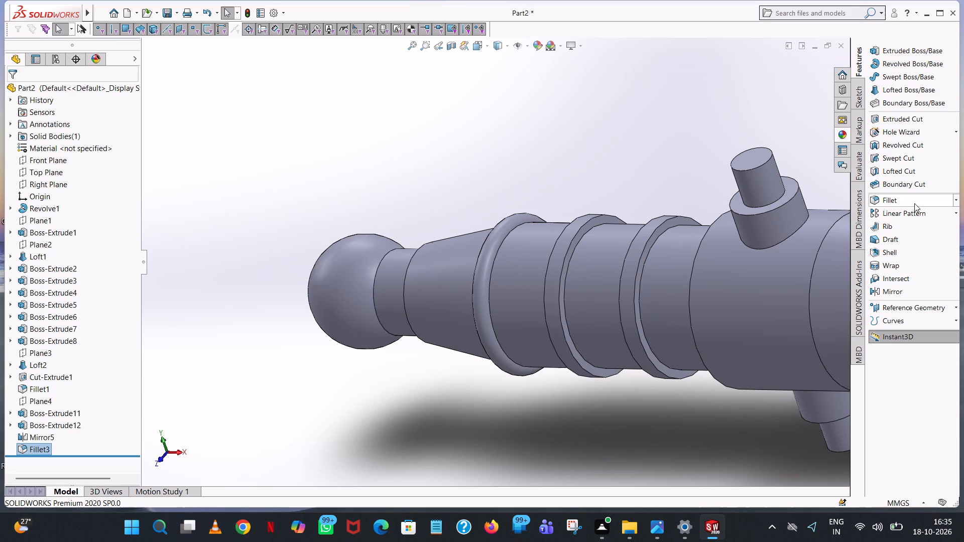
scroll(585, 225, "down", 2)
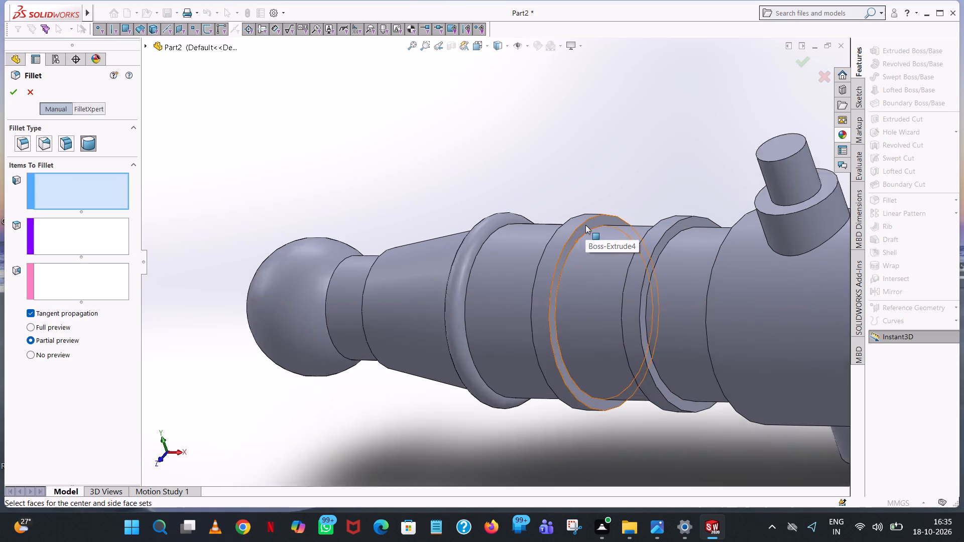
scroll(585, 225, "down", 3)
left_click(579, 230)
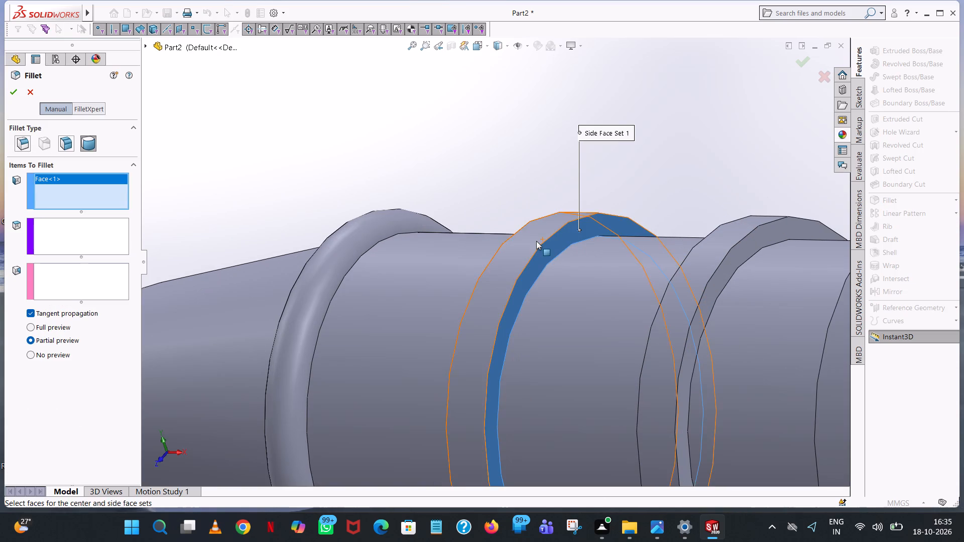
middle_click_drag(536, 241, 597, 287)
scroll(558, 260, "down", 1)
left_click(87, 242)
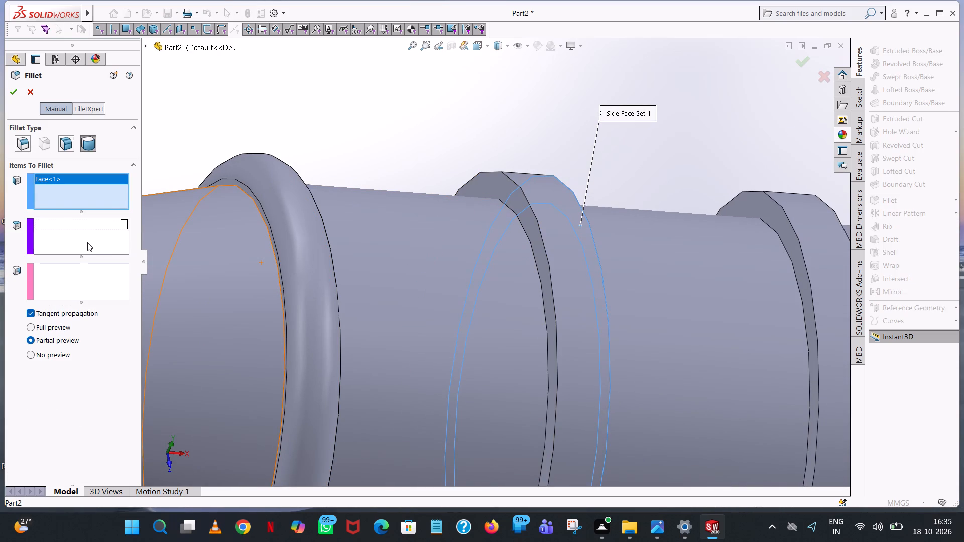
left_click(558, 238)
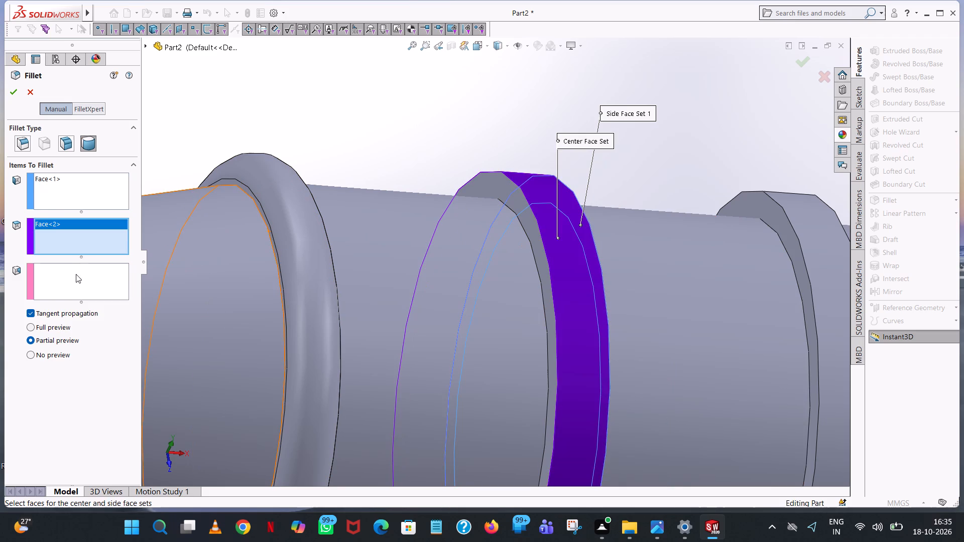
left_click(76, 274)
left_click(514, 196)
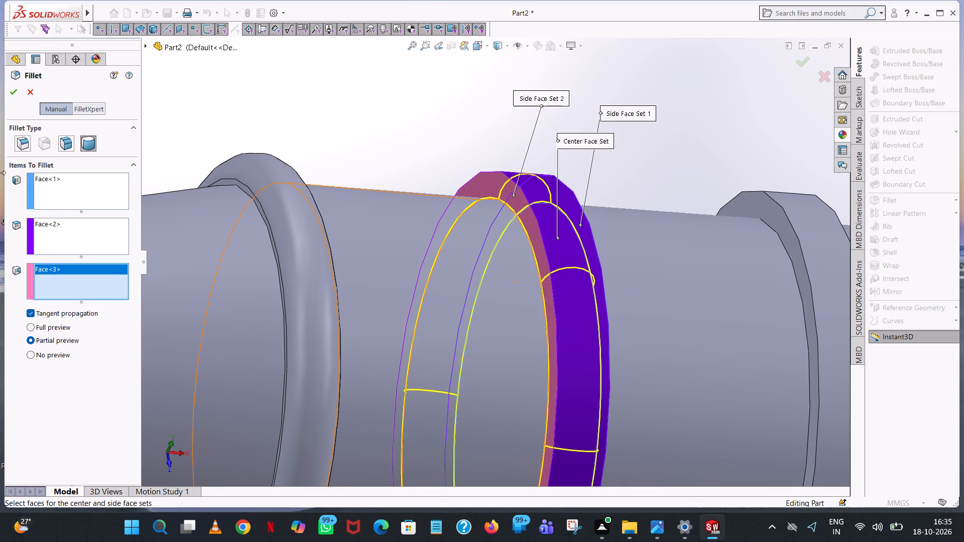
left_click(14, 93)
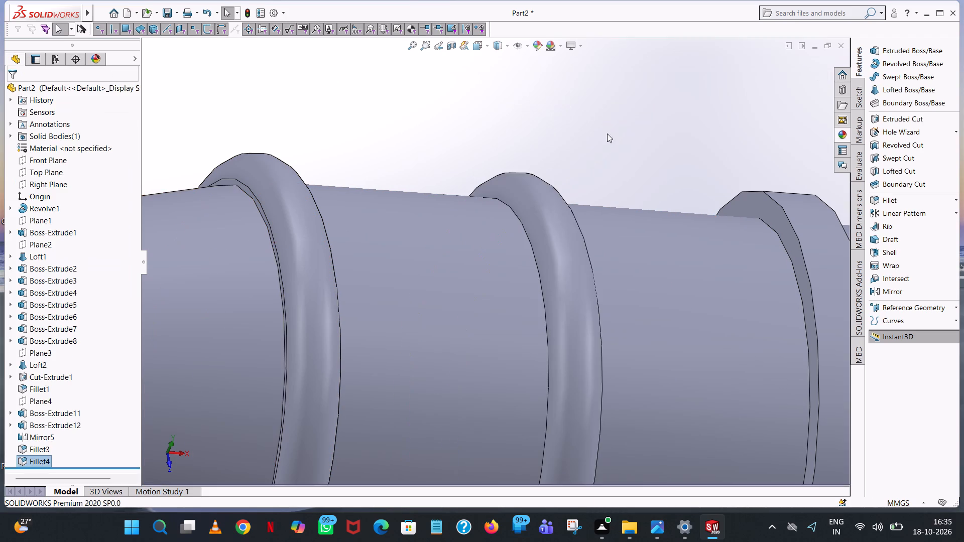
Apply a full round fillet to the third barrel ring, nearest the side bosses, with its outer rim as centre face between both side faces.
scroll(616, 151, "up", 7)
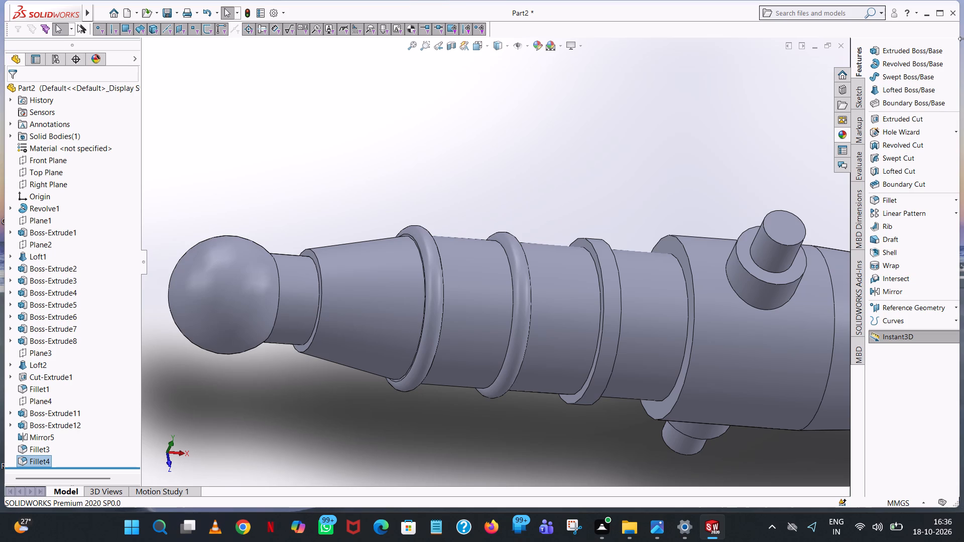
left_click(900, 198)
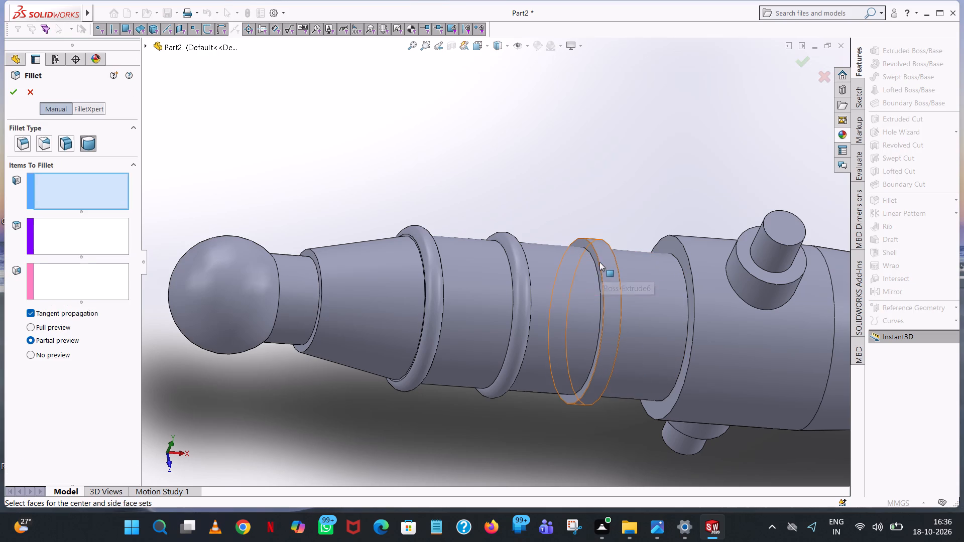
scroll(606, 249, "down", 6)
middle_click_drag(531, 291, 560, 276)
left_click(512, 294)
left_click(85, 249)
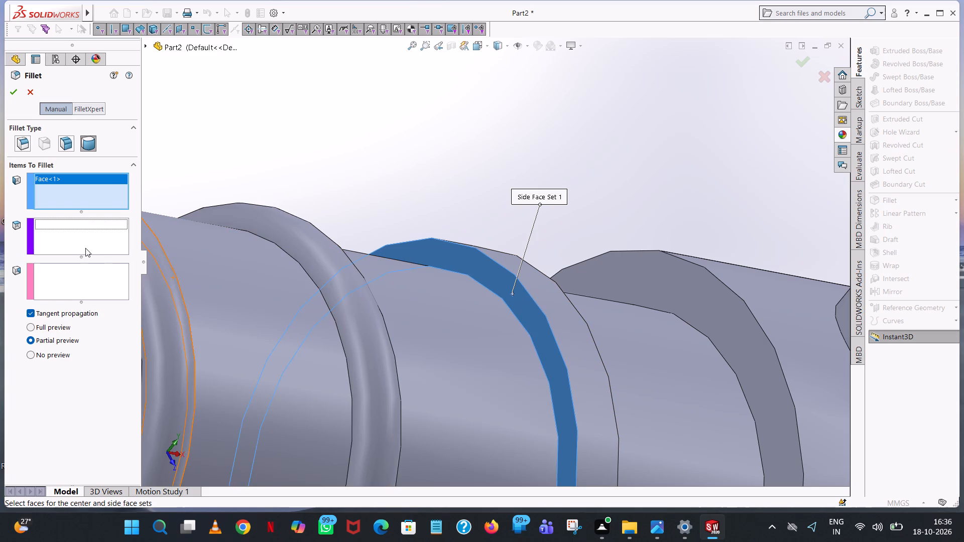
left_click(553, 321)
middle_click_drag(547, 327, 441, 386)
scroll(441, 386, "up", 1)
left_click(45, 289)
left_click(590, 281)
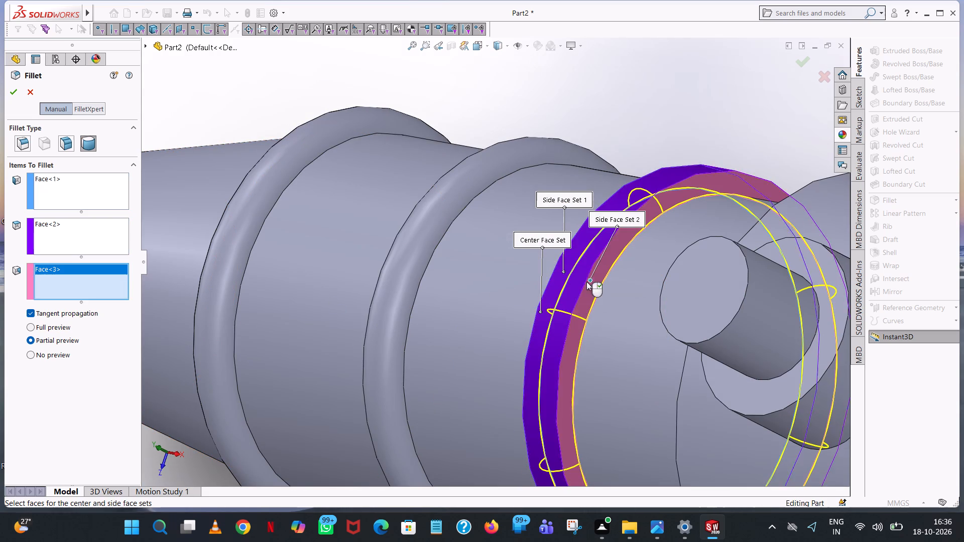
left_click(17, 92)
Examine the whole barrel from several angles, checking the three rounded rings and the side bosses.
scroll(341, 181, "up", 3)
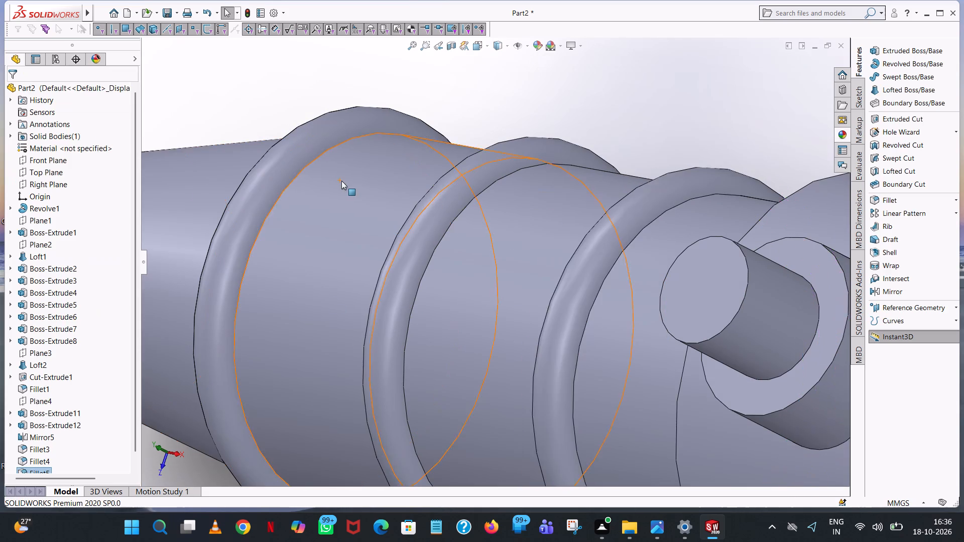
scroll(341, 181, "up", 4)
scroll(452, 181, "up", 7)
middle_click_drag(605, 277, 644, 246)
scroll(644, 246, "up", 1)
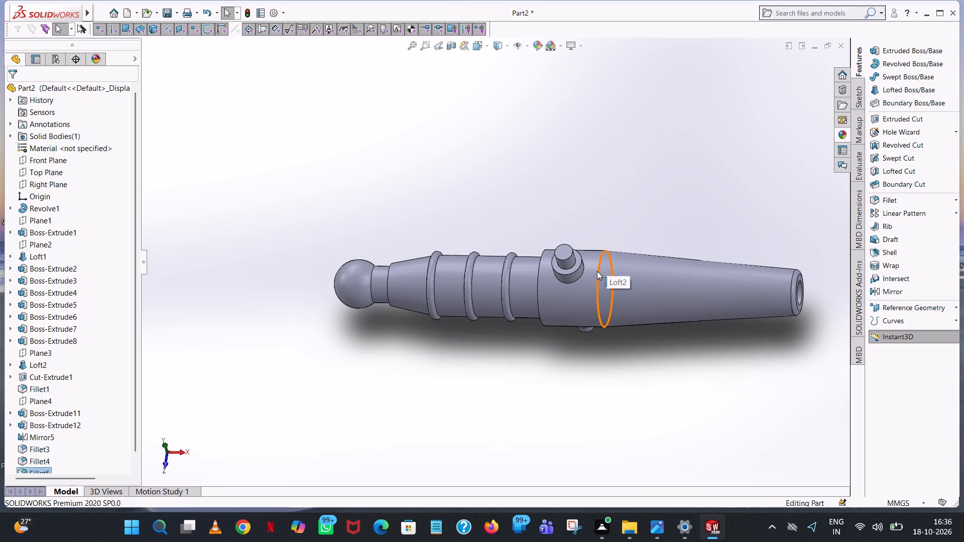
middle_click_drag(586, 247, 593, 254)
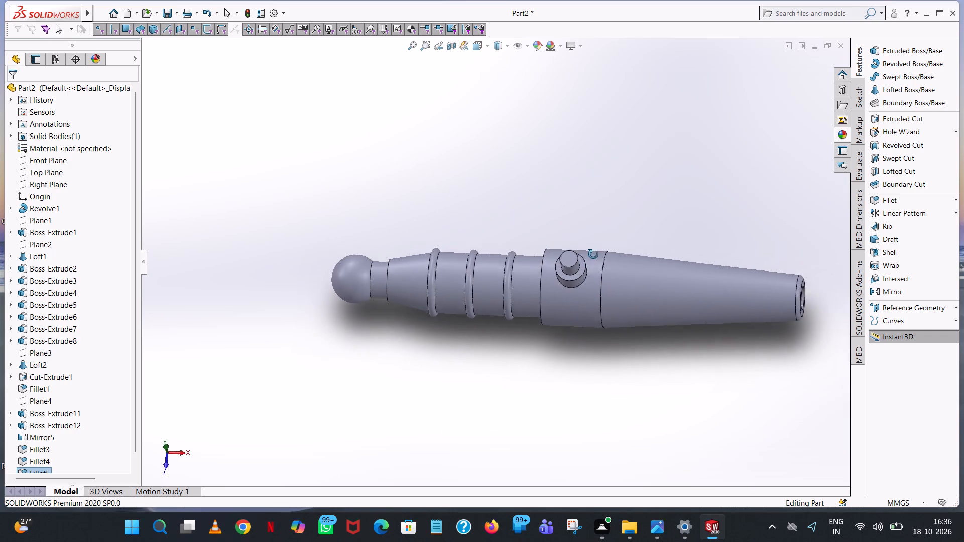
middle_click_drag(593, 254, 622, 161)
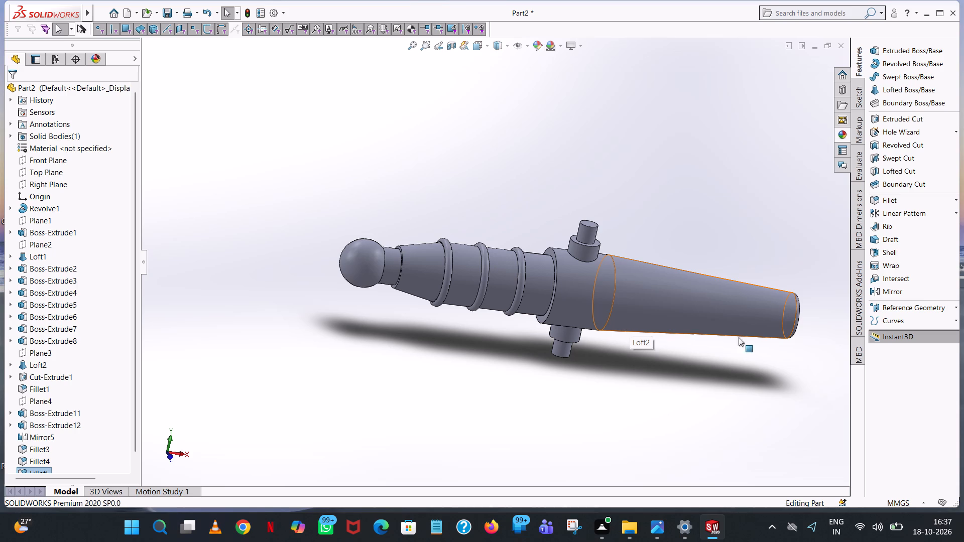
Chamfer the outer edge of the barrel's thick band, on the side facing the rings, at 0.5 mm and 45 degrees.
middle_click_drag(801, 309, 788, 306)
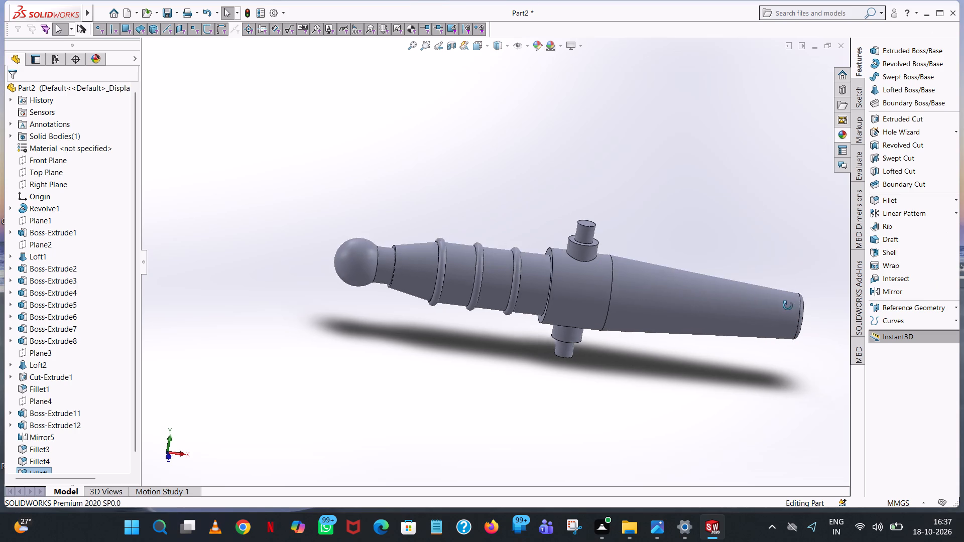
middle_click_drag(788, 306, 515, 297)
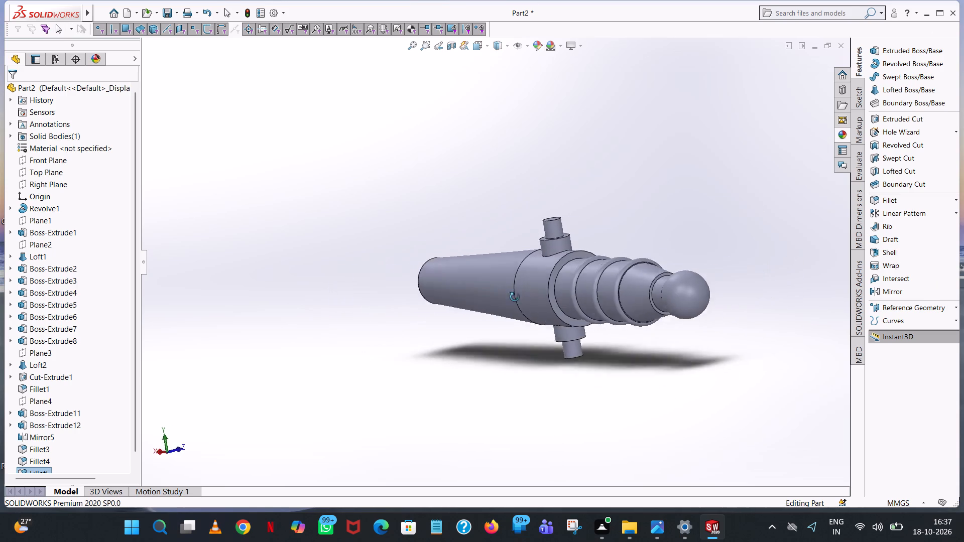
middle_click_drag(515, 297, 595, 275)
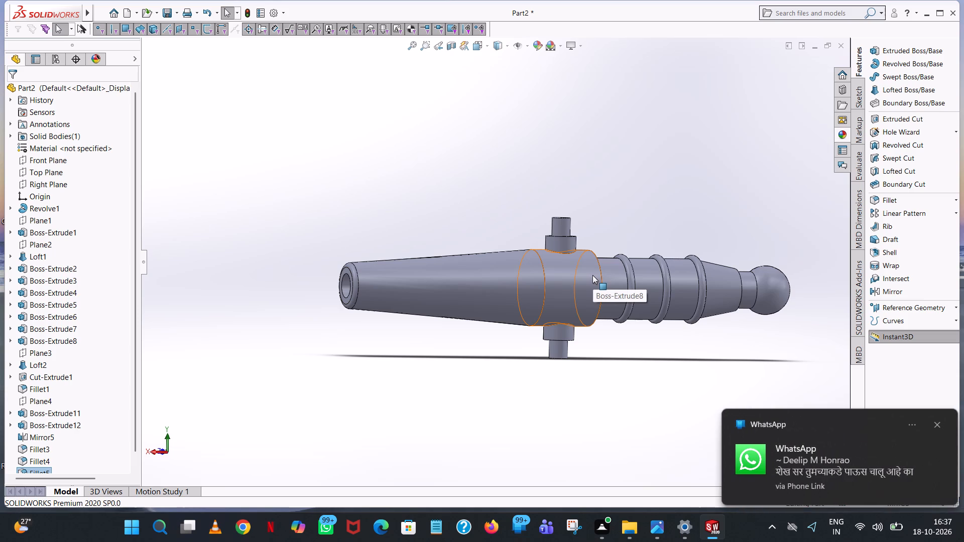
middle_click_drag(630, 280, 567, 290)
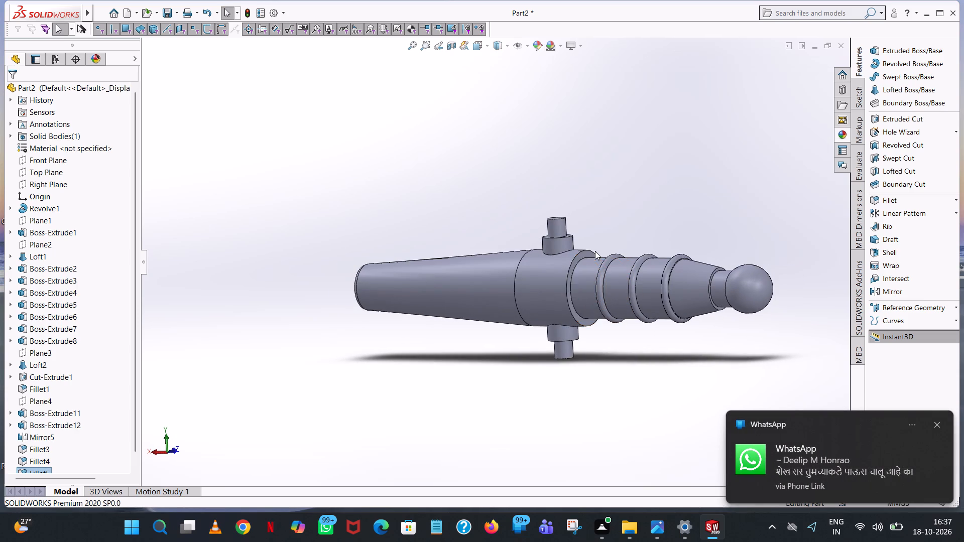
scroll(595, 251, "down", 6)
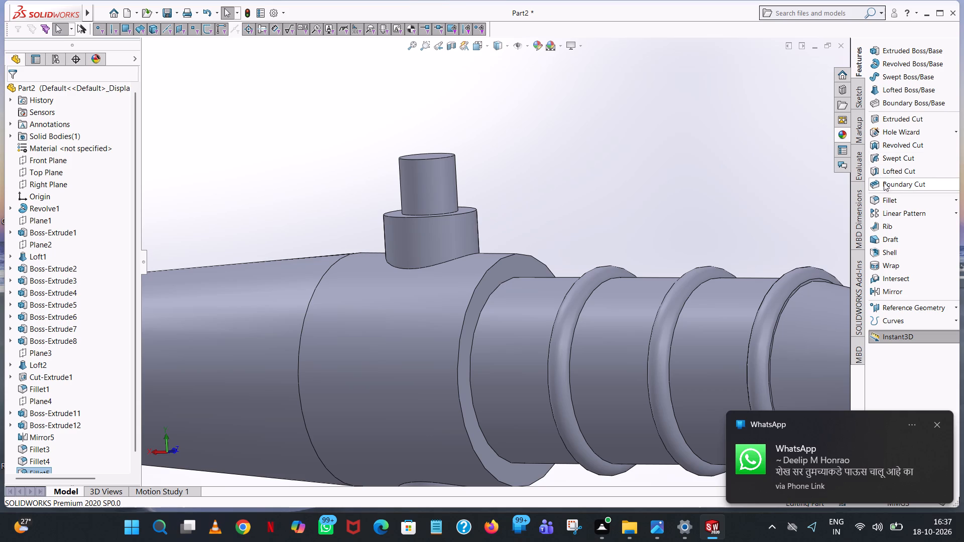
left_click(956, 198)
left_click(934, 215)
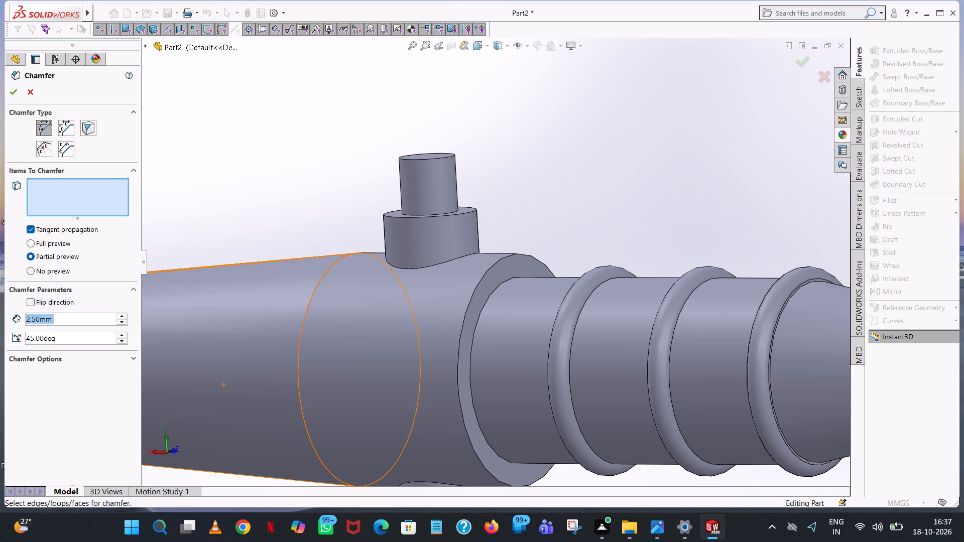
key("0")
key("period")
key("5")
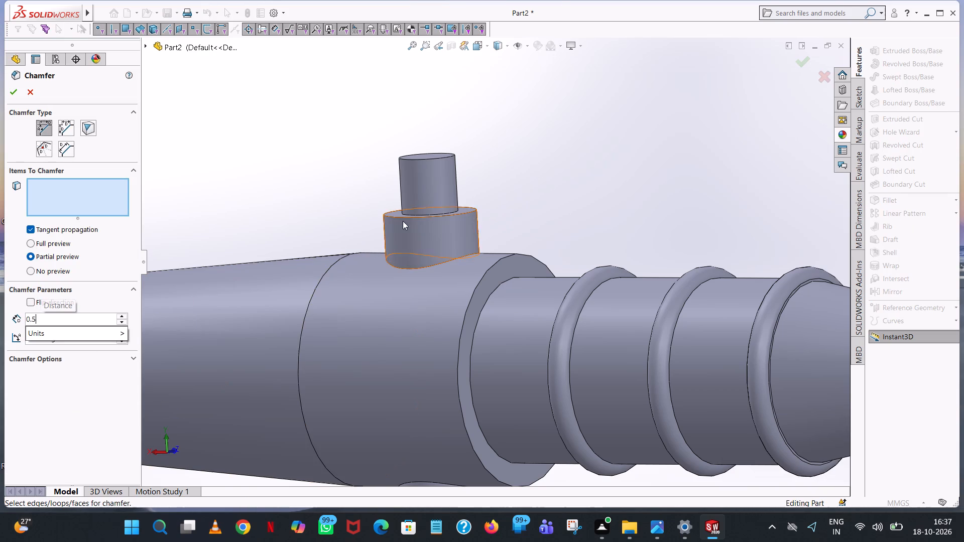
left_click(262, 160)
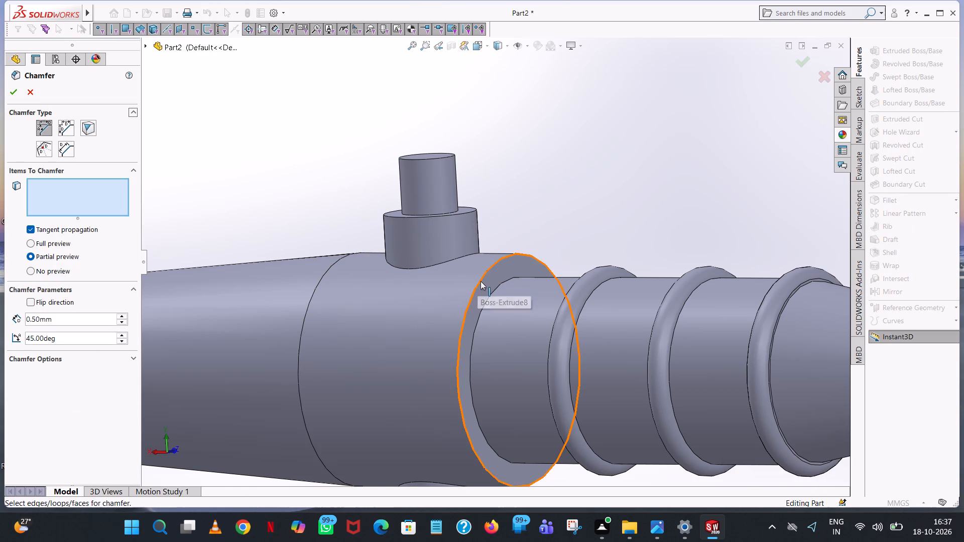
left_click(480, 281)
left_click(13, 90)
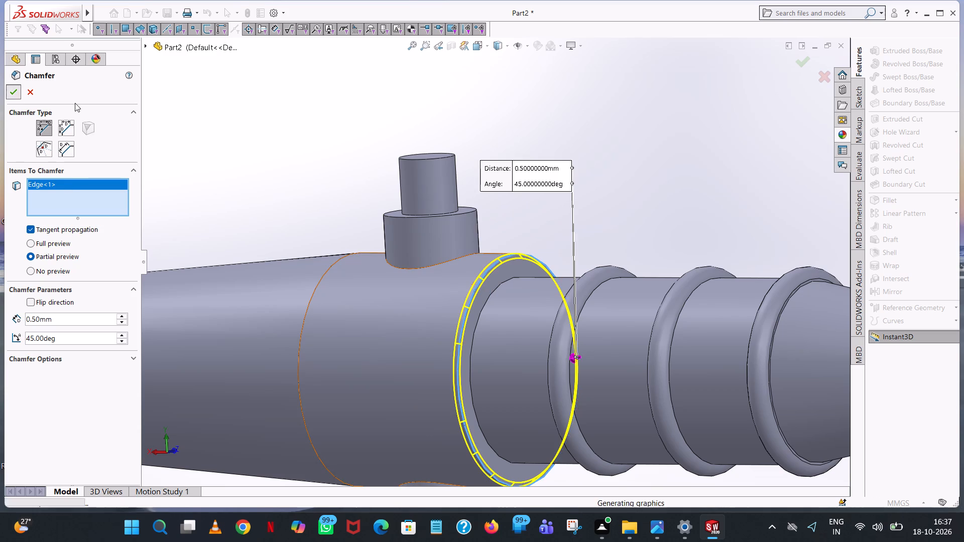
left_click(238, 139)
Examine the chamfered edge of the thick band up close and from several angles to judge its size.
middle_click_drag(262, 143, 300, 116)
scroll(262, 143, "up", 1)
scroll(300, 116, "down", 1)
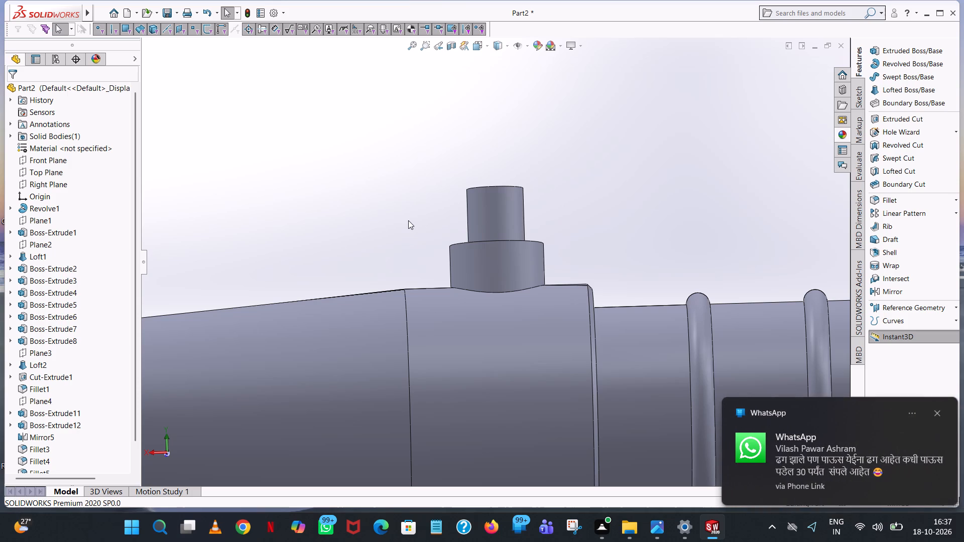
scroll(567, 290, "up", 4)
middle_click_drag(551, 290, 535, 309)
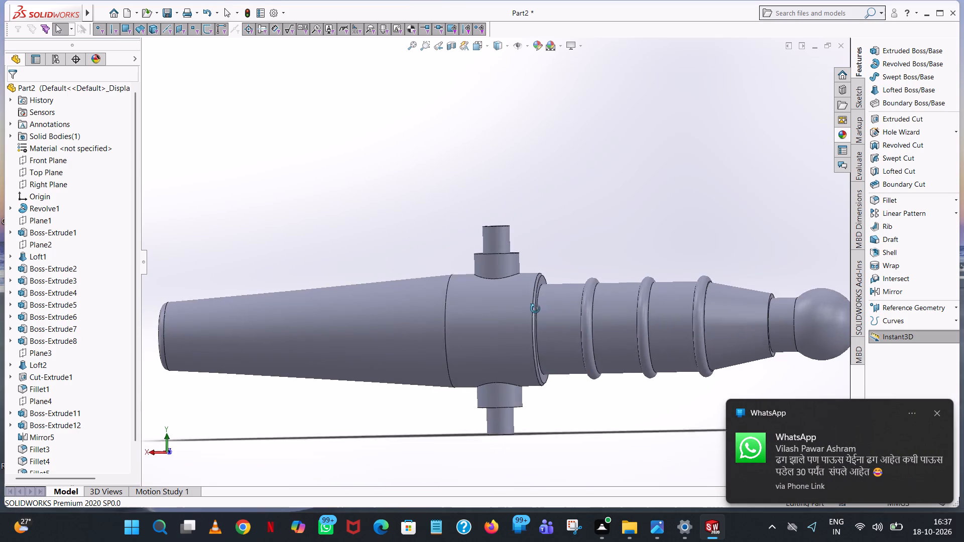
middle_click_drag(535, 309, 533, 316)
scroll(536, 285, "down", 9)
middle_click_drag(568, 210, 579, 201)
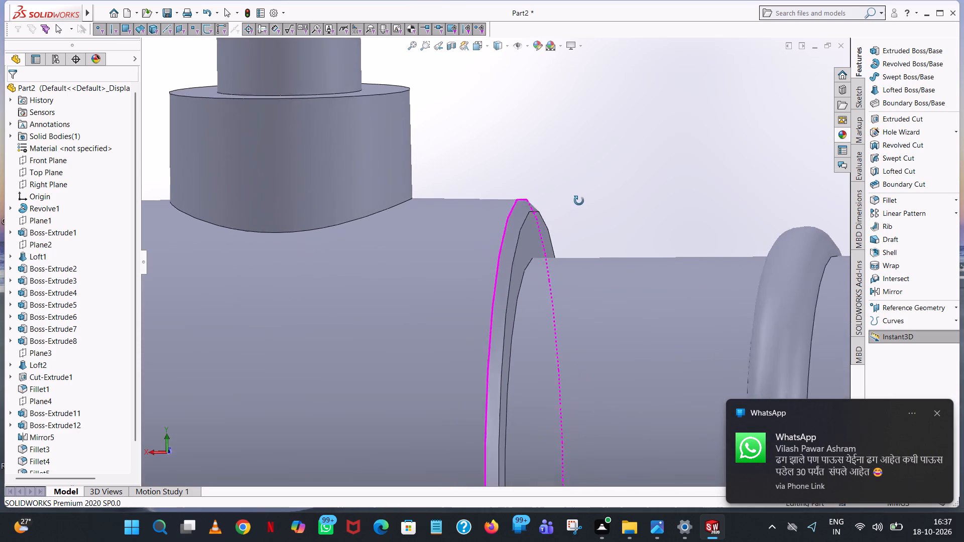
middle_click_drag(579, 201, 578, 184)
scroll(578, 184, "up", 5)
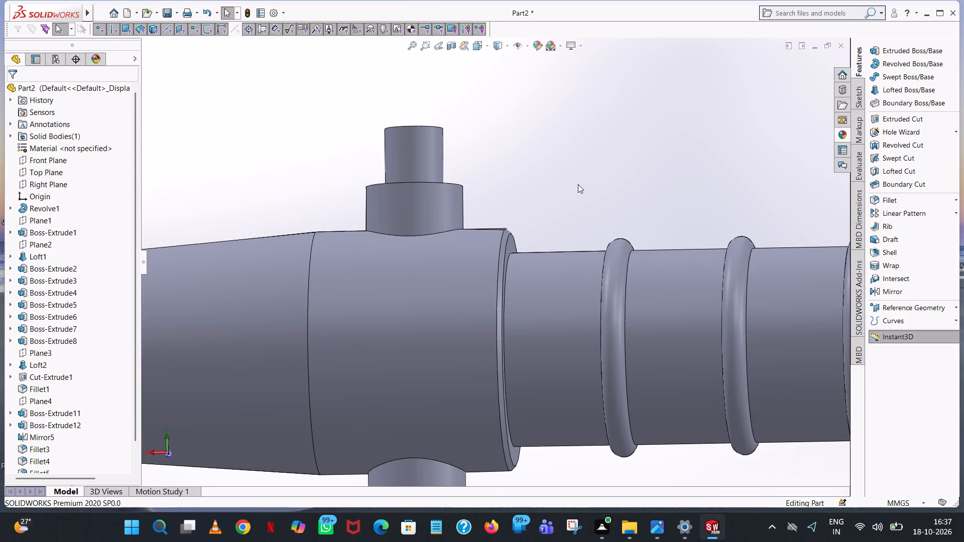
middle_click_drag(578, 186, 599, 218)
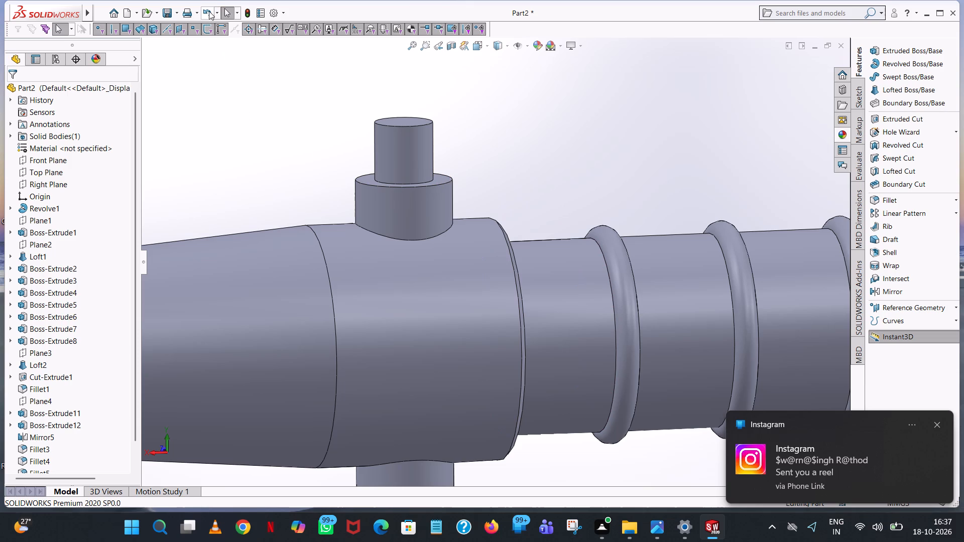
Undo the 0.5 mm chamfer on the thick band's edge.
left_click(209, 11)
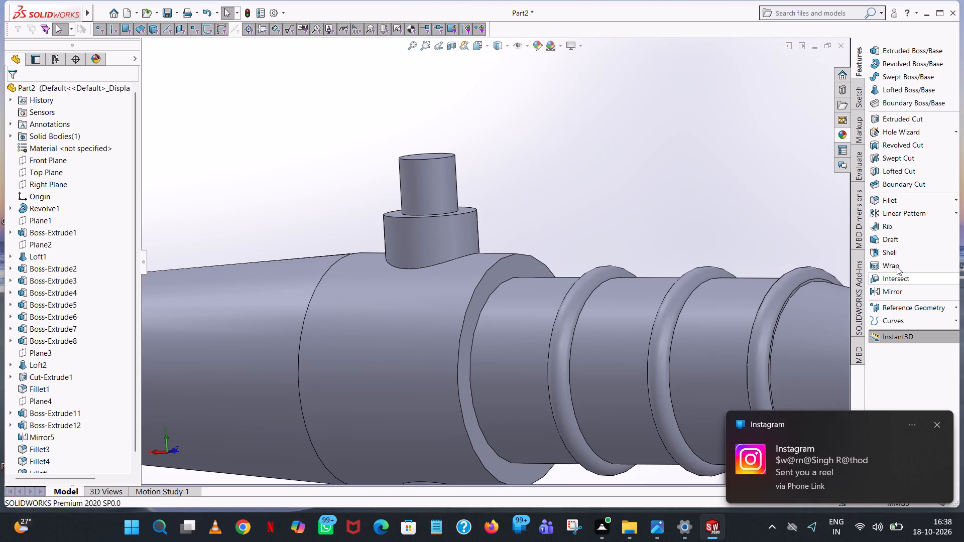
Chamfer the thick band's outer edge facing the rings at 1 mm and 45 degrees.
left_click(954, 199)
left_click(909, 217)
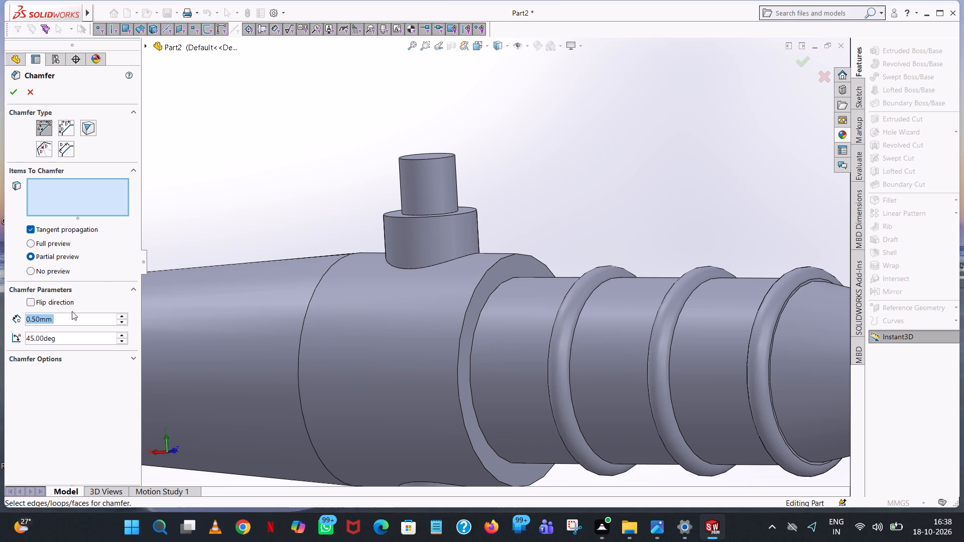
key("1")
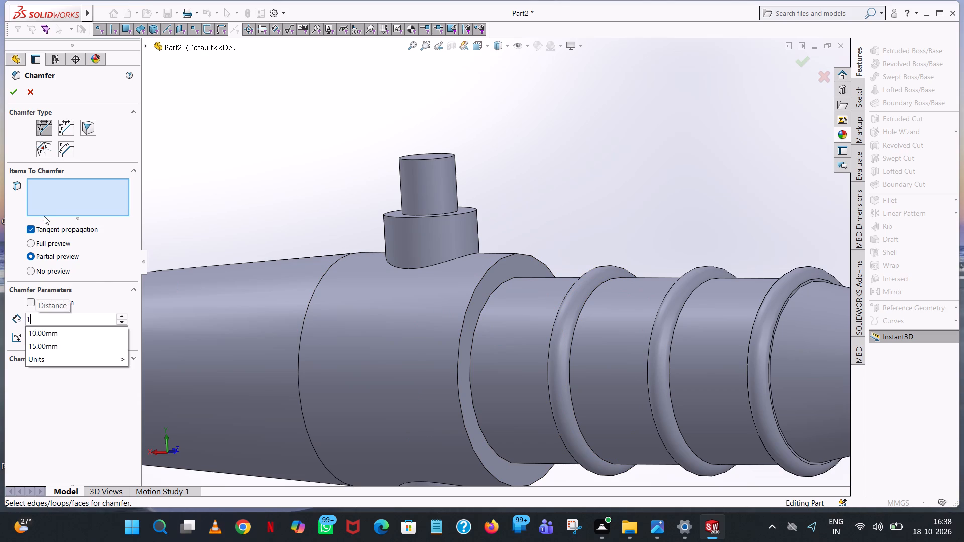
left_click(555, 184)
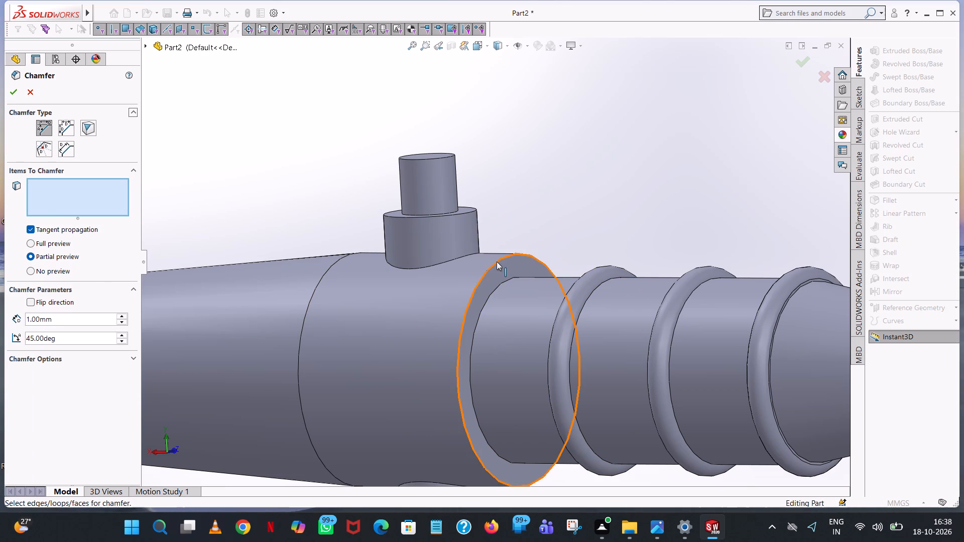
left_click(497, 261)
left_click(8, 85)
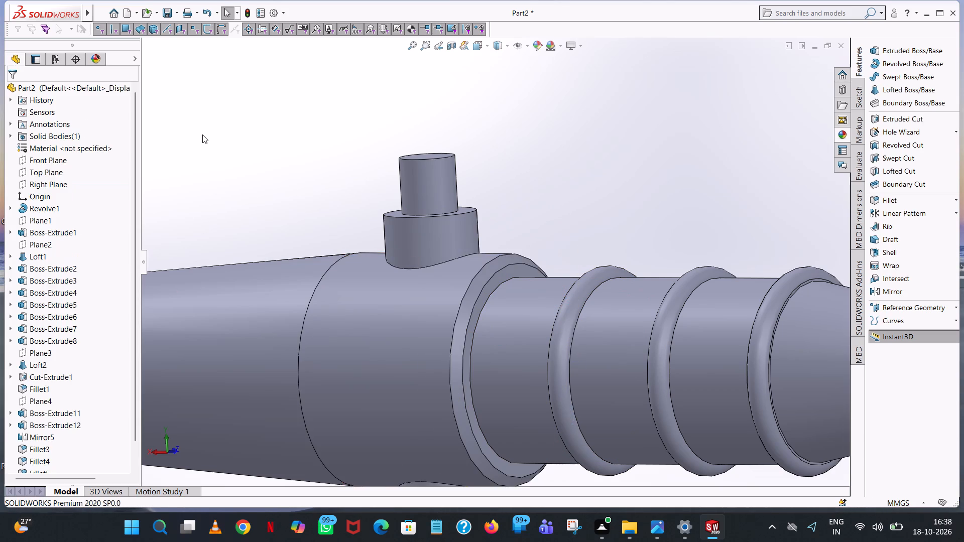
Chamfer the outer end edge of the upper side boss's narrow pin at 1 mm and 45 degrees.
middle_click_drag(207, 138, 248, 116)
scroll(248, 116, "down", 1)
scroll(248, 116, "up", 4)
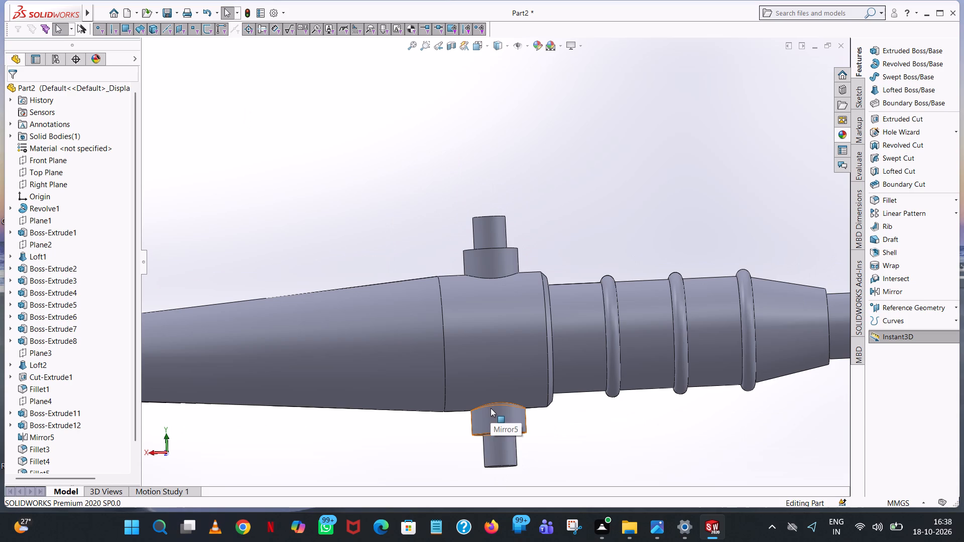
scroll(359, 484, "up", 5)
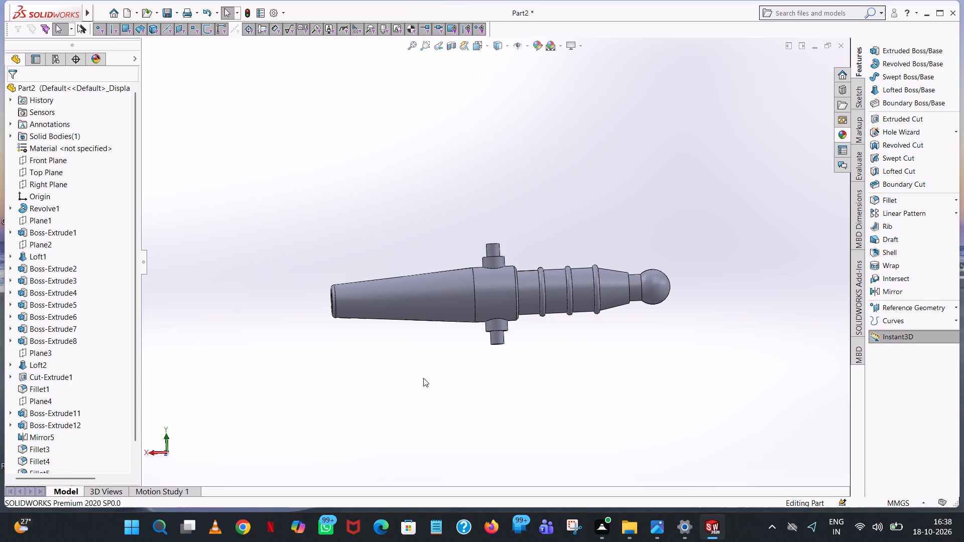
scroll(520, 235, "down", 4)
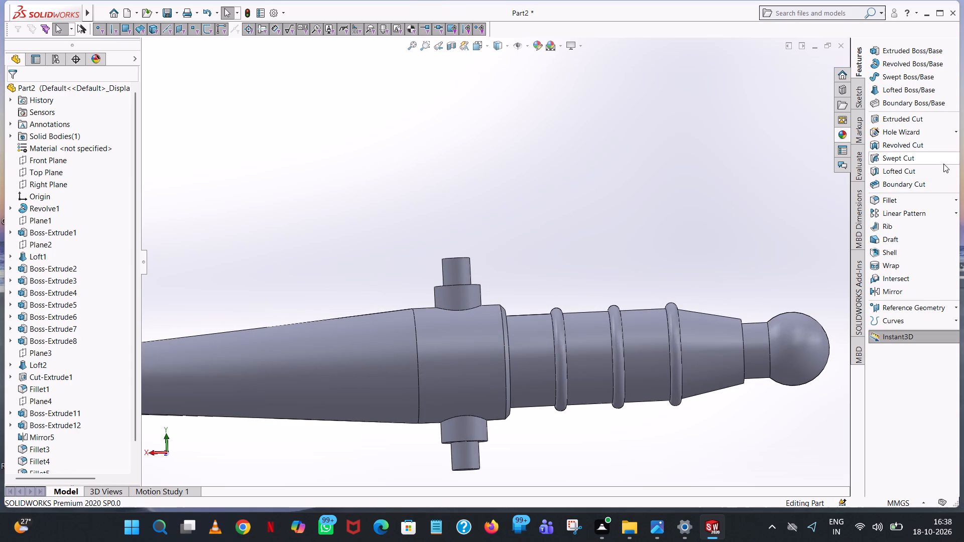
left_click(955, 198)
left_click(920, 214)
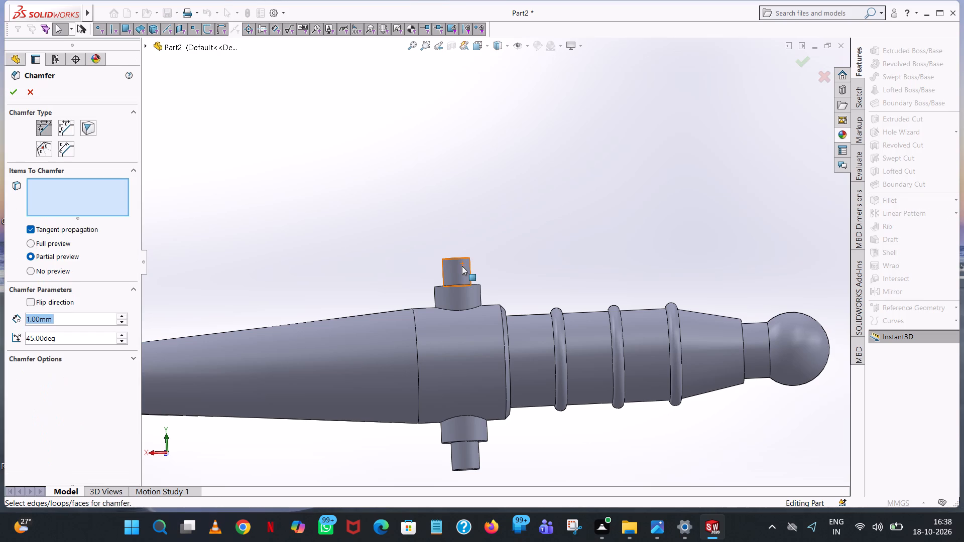
middle_click_drag(461, 275, 460, 326)
scroll(449, 278, "down", 5)
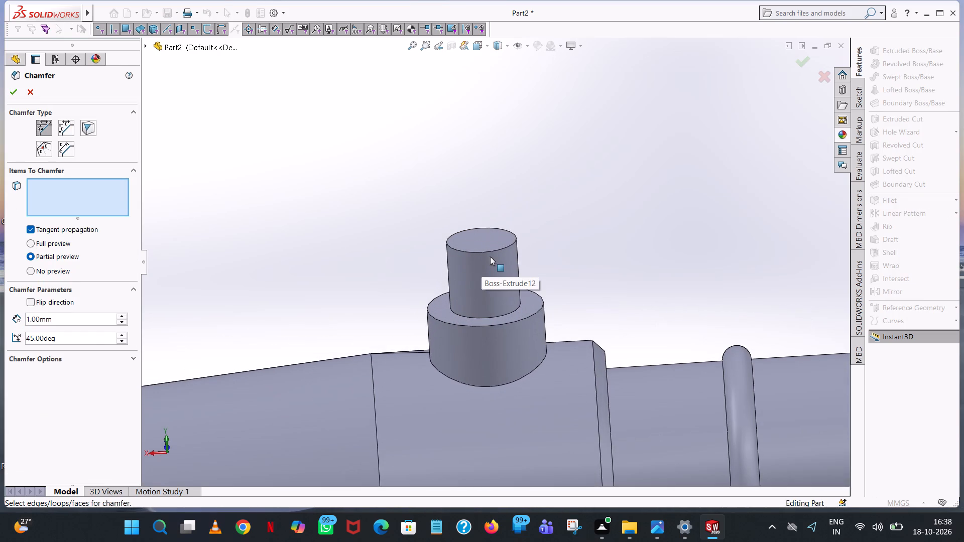
left_click(497, 250)
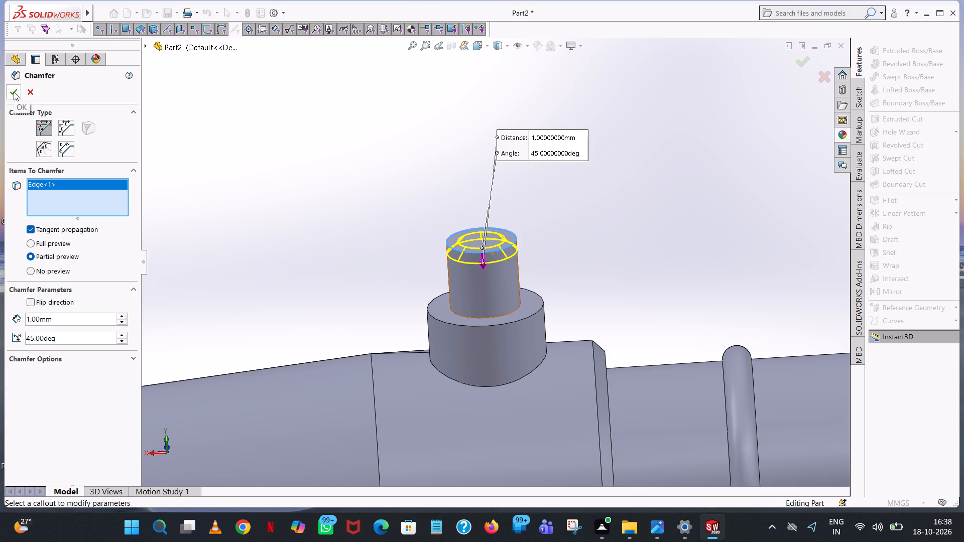
middle_click_drag(590, 280, 588, 232)
scroll(590, 280, "up", 1)
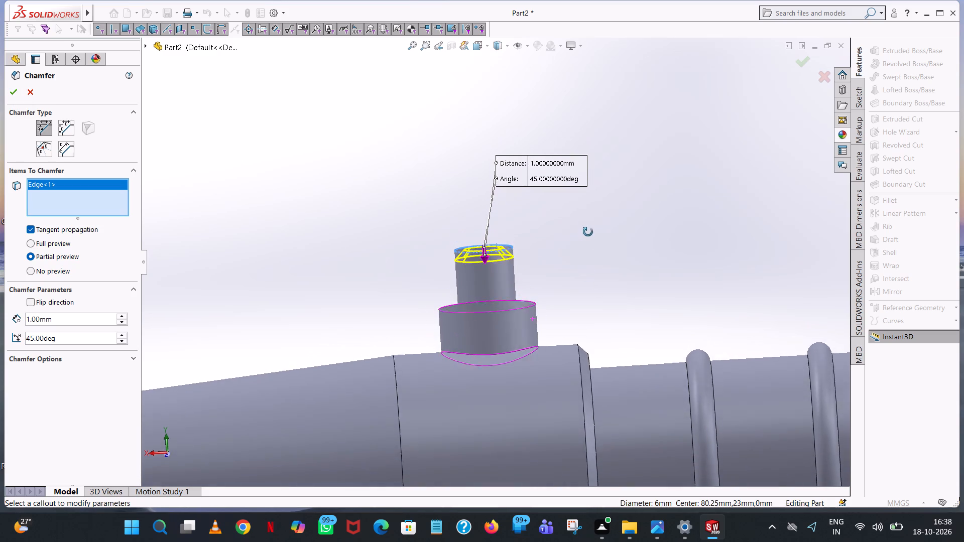
middle_click_drag(588, 232, 584, 243)
scroll(499, 255, "down", 9)
scroll(510, 256, "up", 12)
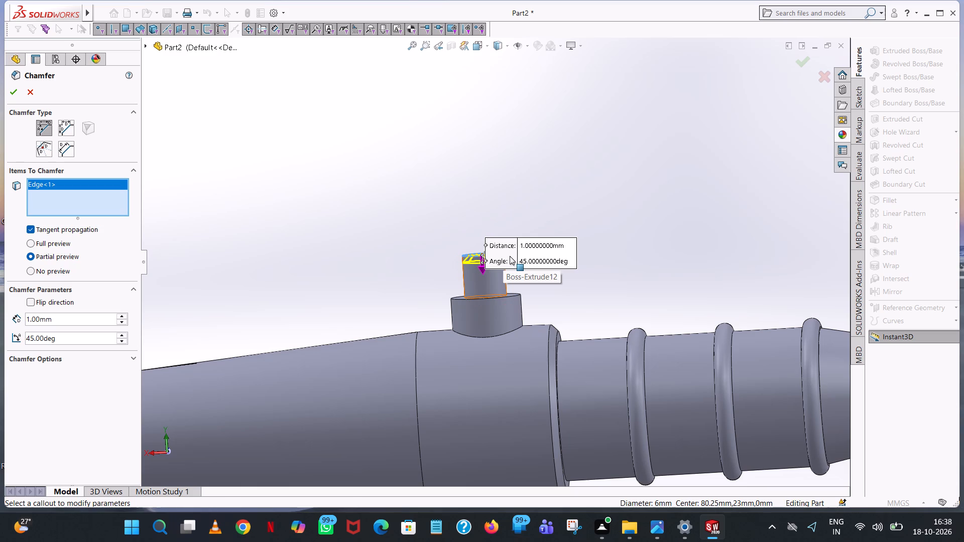
left_click(7, 87)
Examine the chamfered pin on the upper side boss and the whole barrel from several angles.
scroll(531, 275, "up", 6)
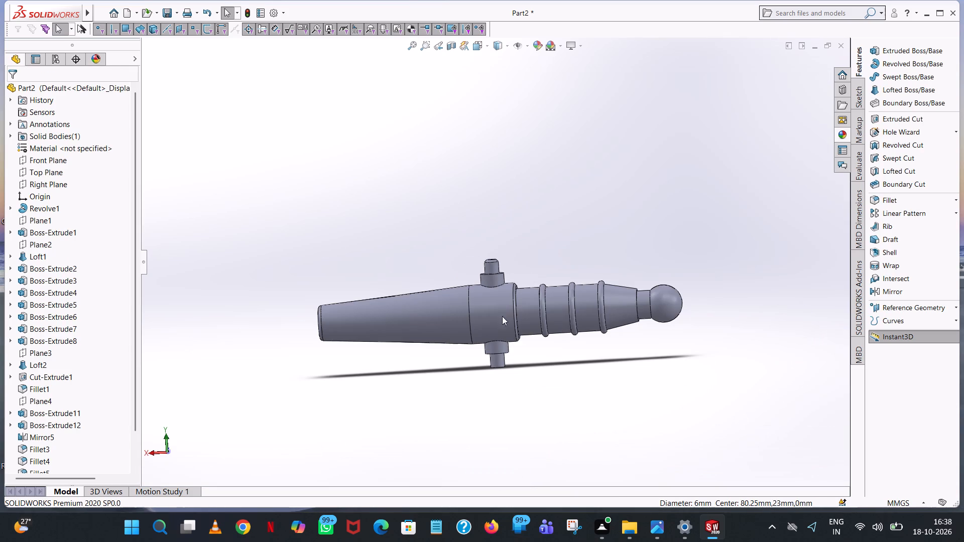
middle_click_drag(509, 381, 518, 344)
scroll(536, 263, "down", 3)
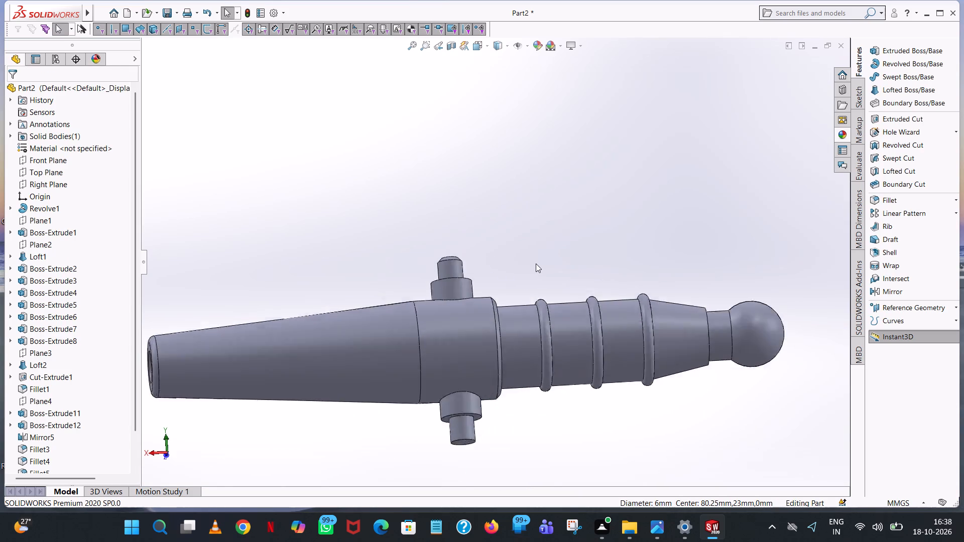
scroll(536, 263, "down", 3)
middle_click_drag(483, 296, 481, 341)
scroll(407, 254, "down", 5)
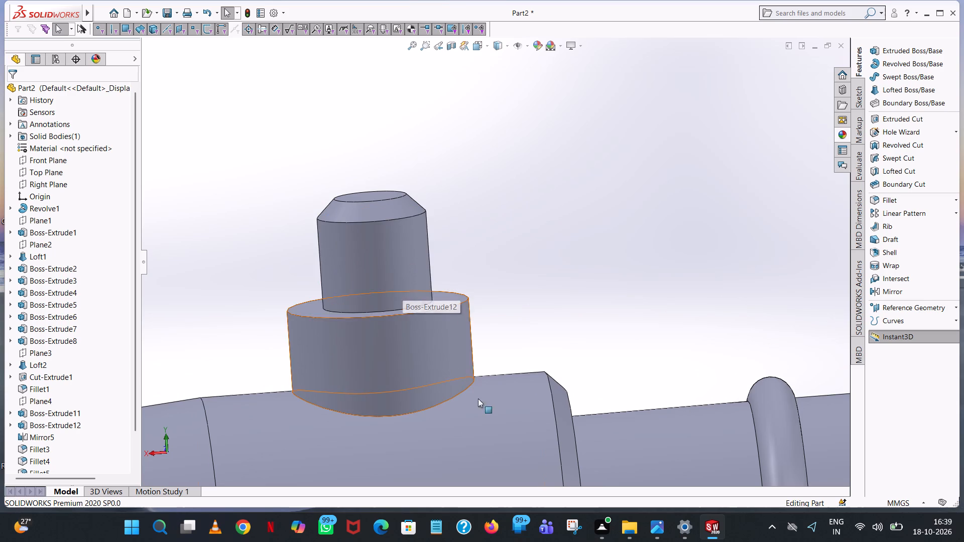
scroll(487, 397, "up", 10)
middle_click_drag(503, 402, 513, 351)
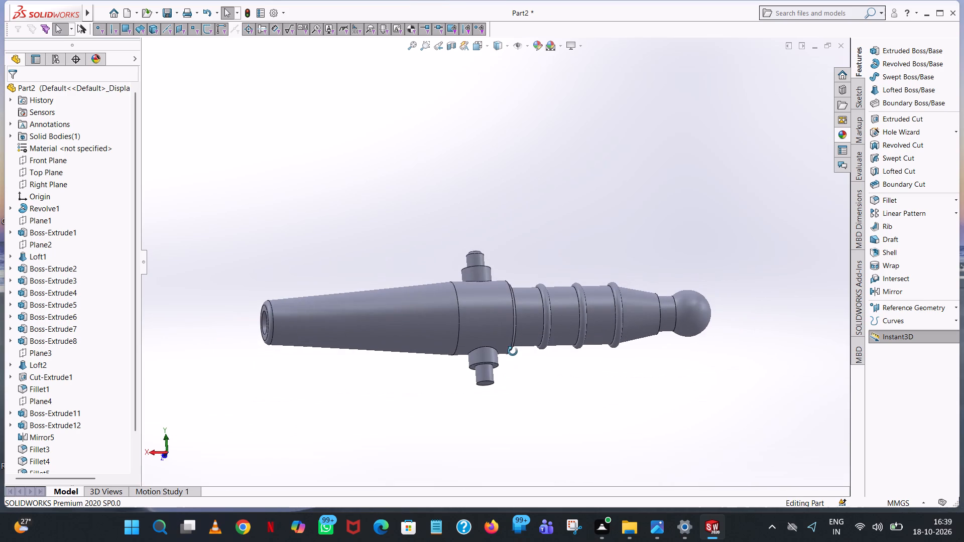
middle_click_drag(513, 351, 509, 399)
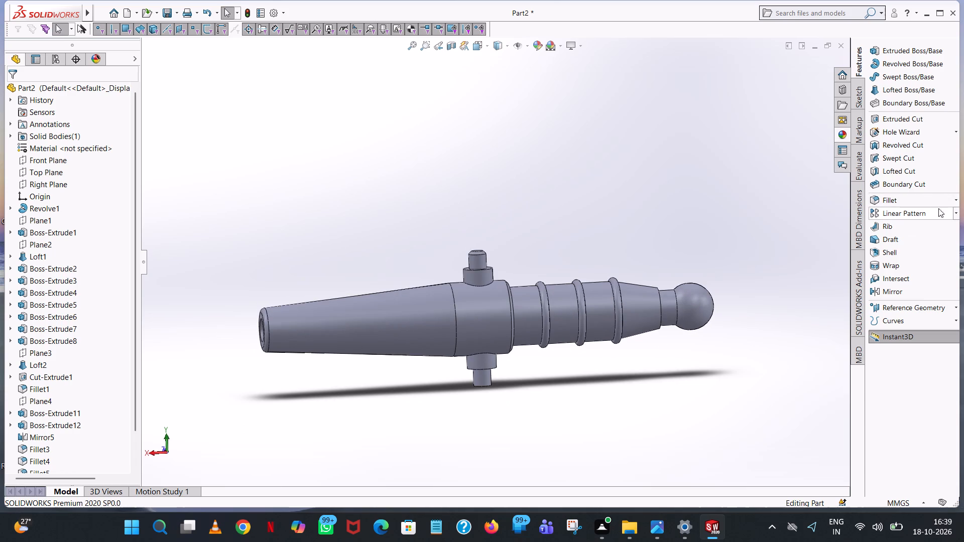
Chamfer the outer end edge of the lower side boss's narrow pin at 1 mm and 45 degrees.
left_click(955, 199)
left_click(931, 214)
middle_click_drag(490, 413, 491, 367)
scroll(502, 394, "down", 6)
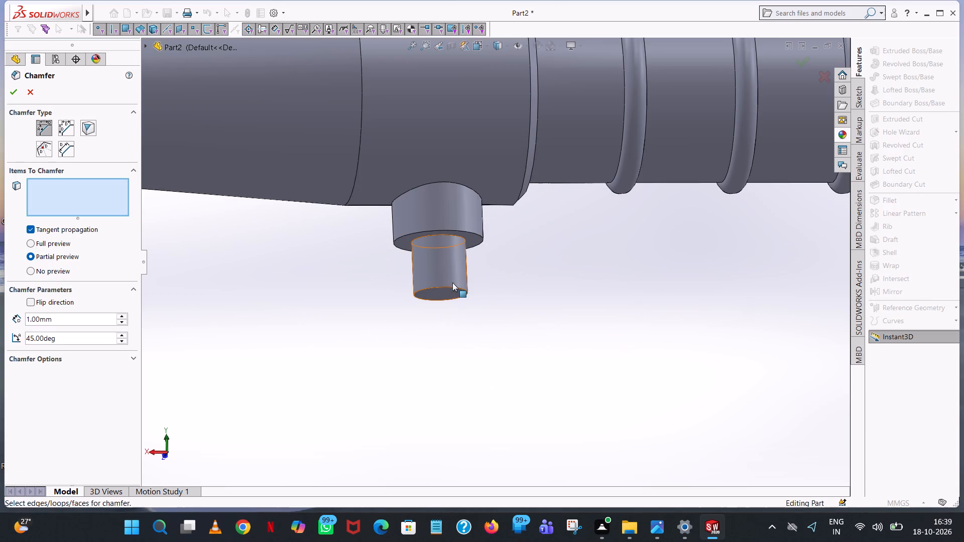
left_click(449, 286)
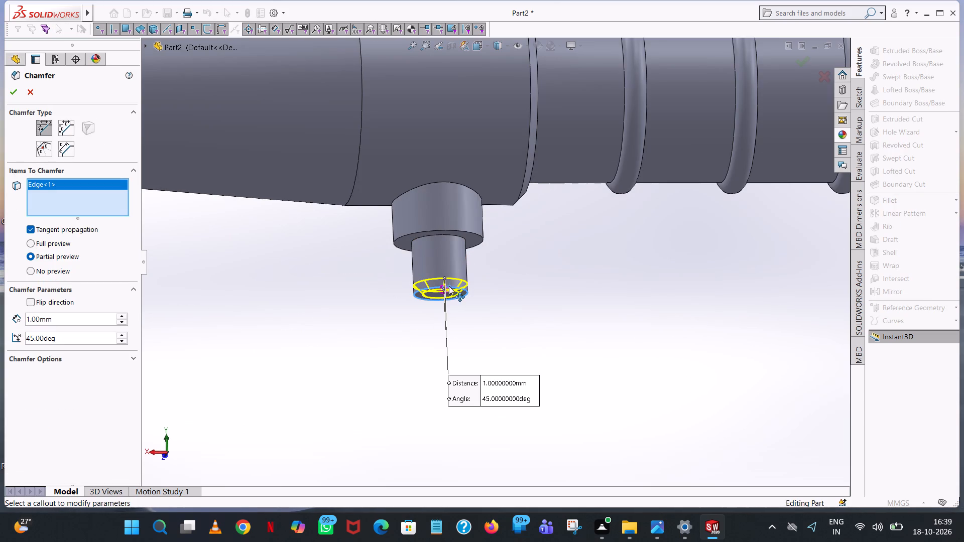
left_click(13, 89)
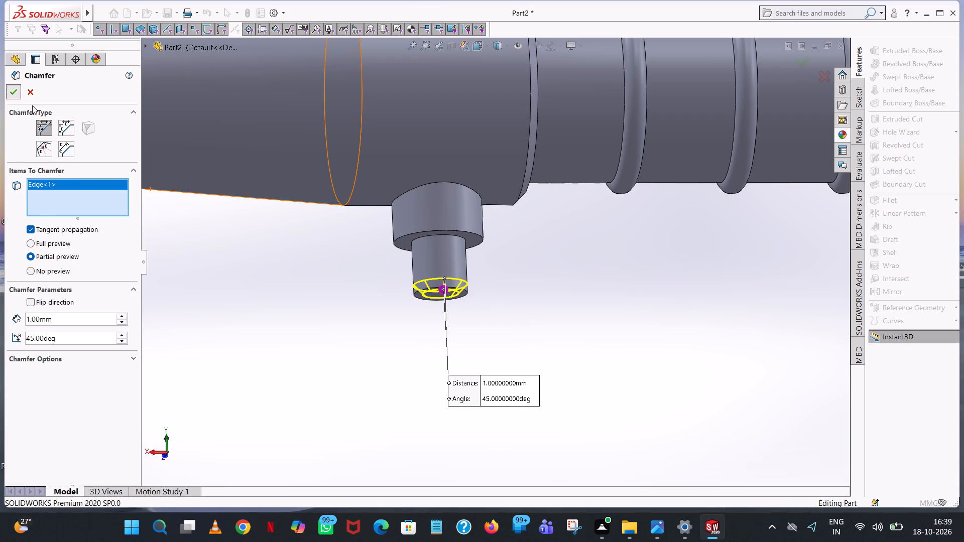
left_click(253, 229)
Examine the barrel's muzzle end face and the inside of its bore up close from several angles.
scroll(296, 217, "up", 4)
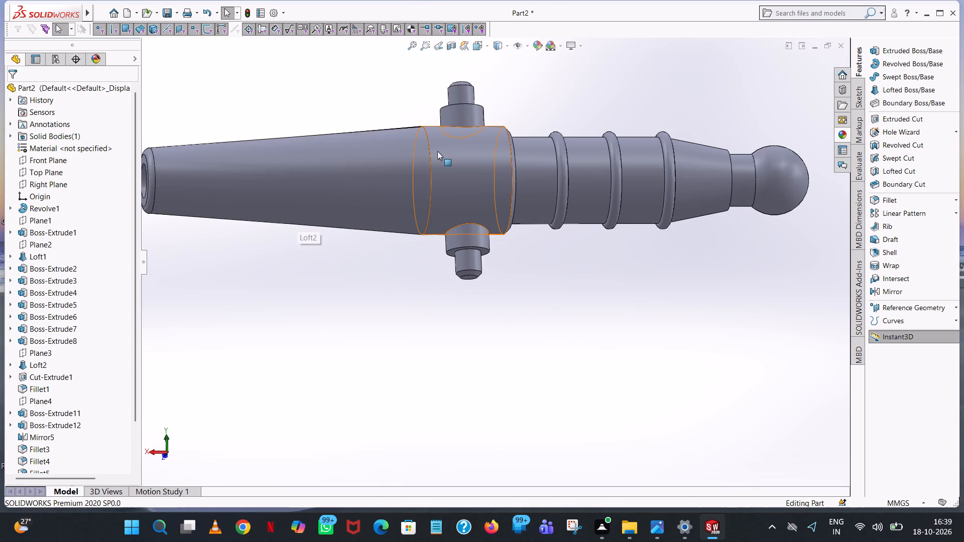
middle_click_drag(441, 155, 432, 226)
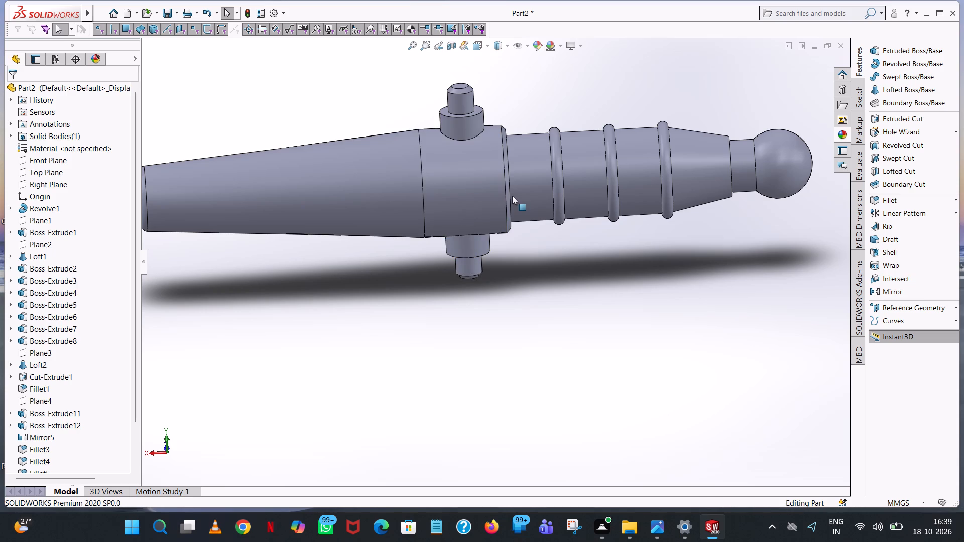
scroll(414, 206, "up", 4)
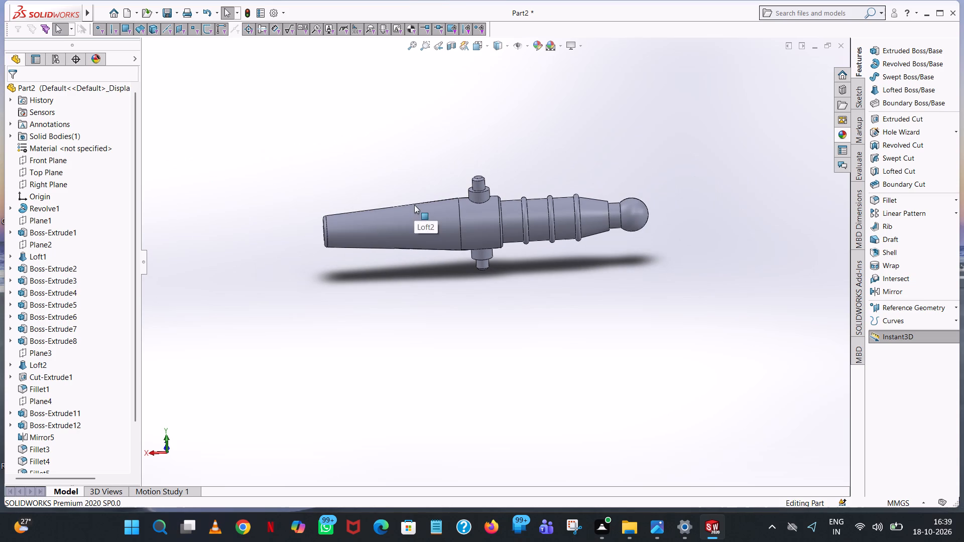
middle_click_drag(414, 205, 521, 192)
scroll(525, 176, "down", 1)
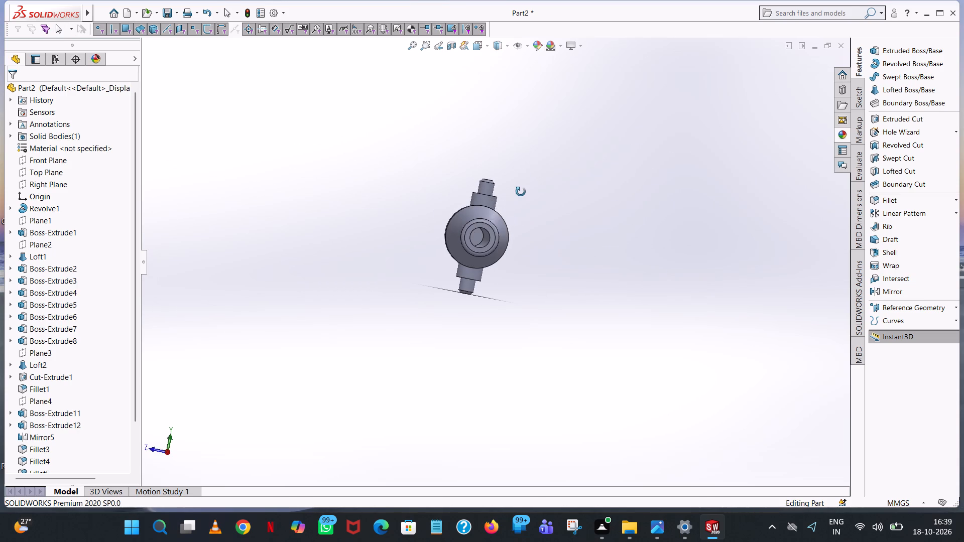
middle_click_drag(521, 192, 519, 192)
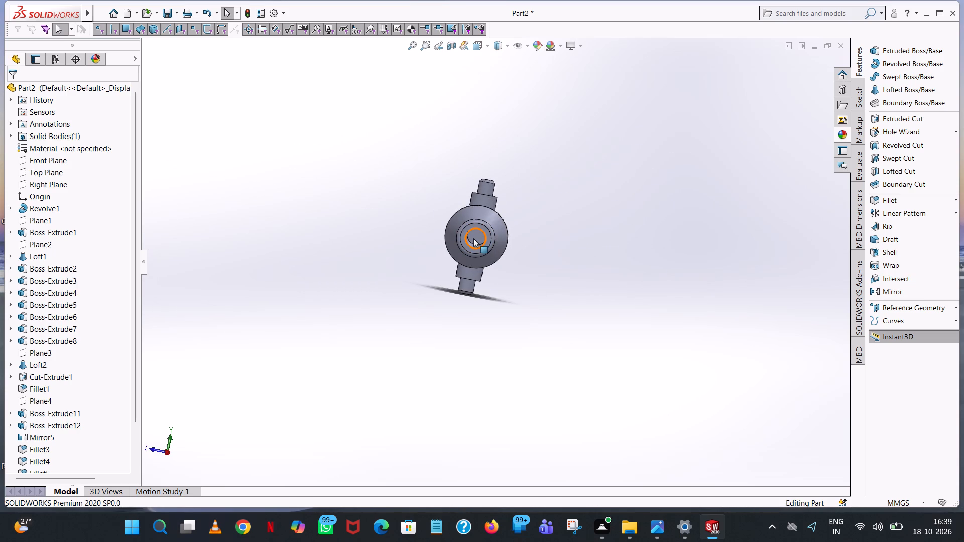
scroll(473, 238, "down", 9)
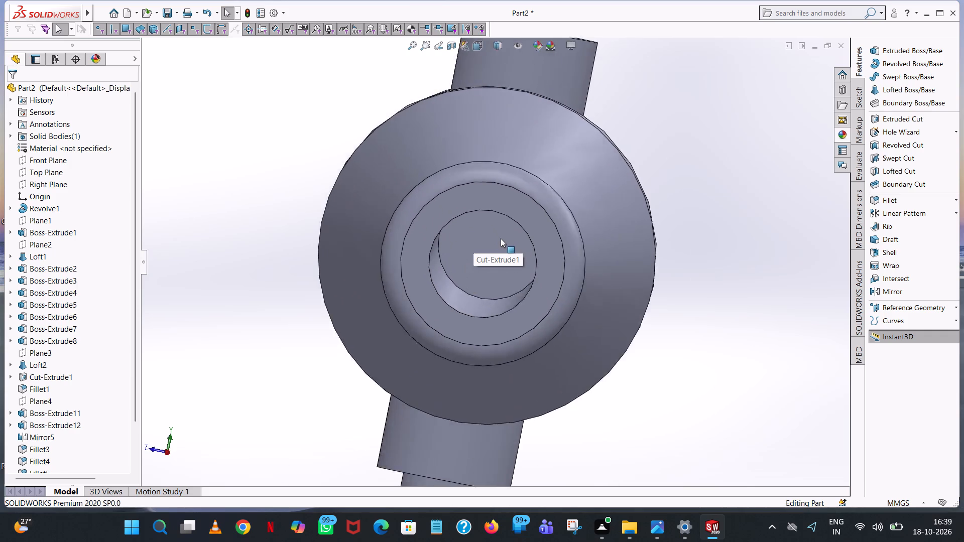
scroll(501, 238, "down", 5)
middle_click(500, 275)
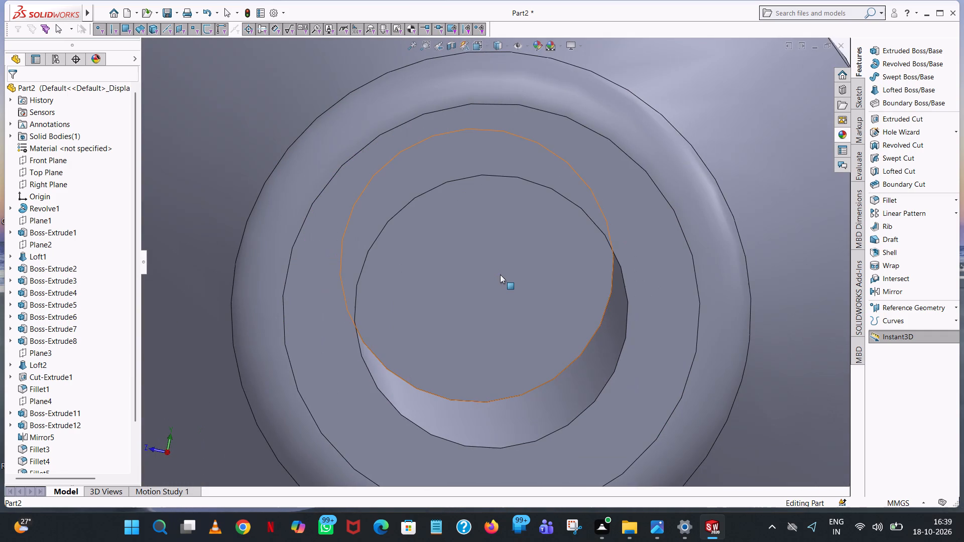
scroll(506, 314, "up", 1)
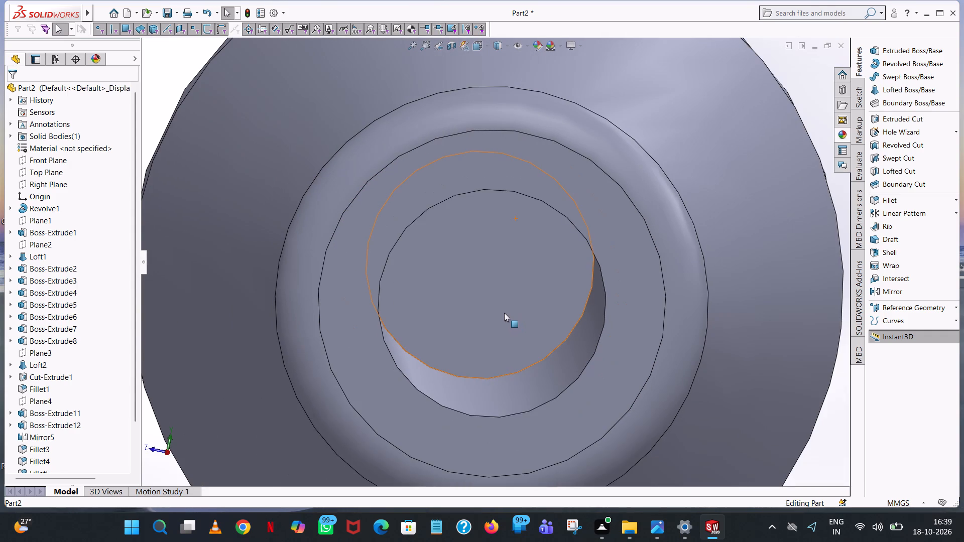
middle_click(498, 288)
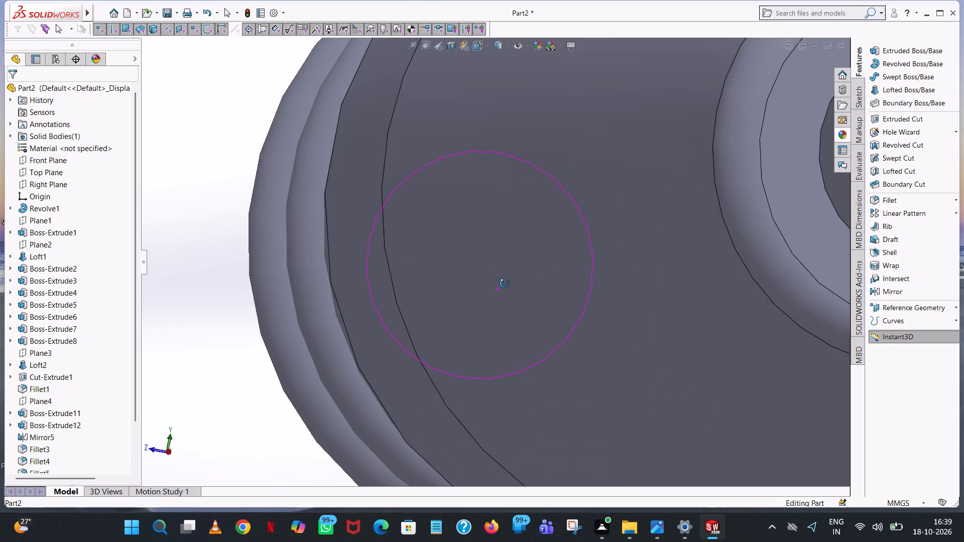
scroll(496, 291, "up", 4)
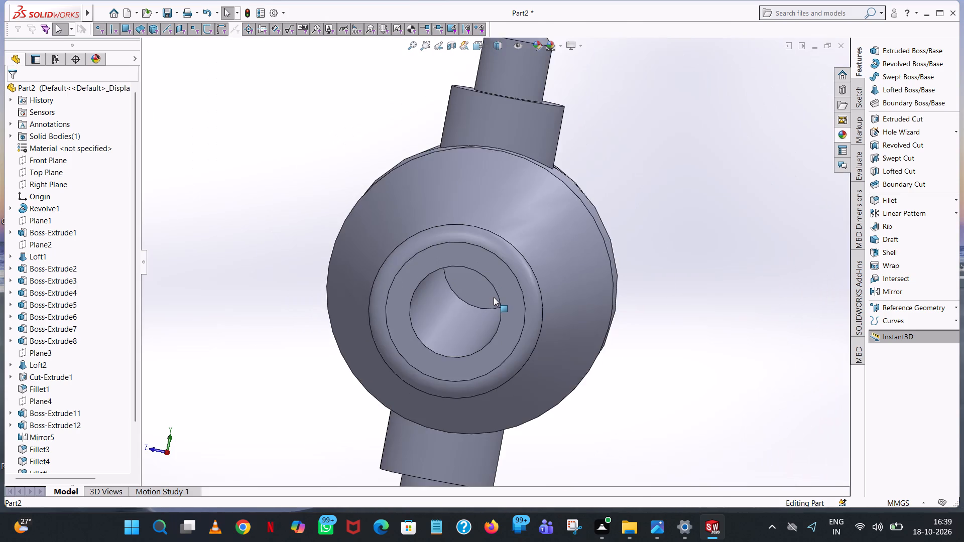
scroll(494, 297, "up", 1)
scroll(452, 323, "up", 2)
middle_click_drag(489, 275, 491, 265)
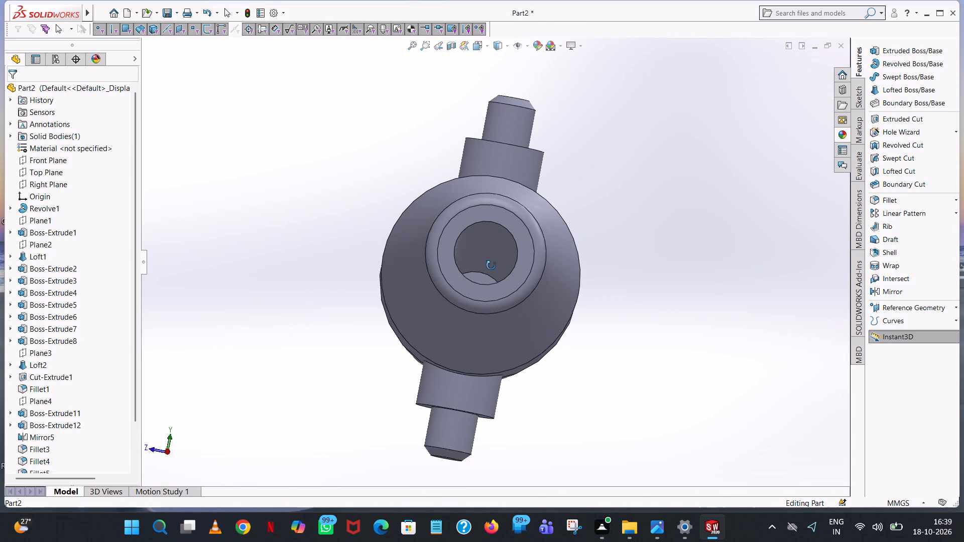
middle_click_drag(491, 265, 490, 271)
scroll(491, 265, "down", 1)
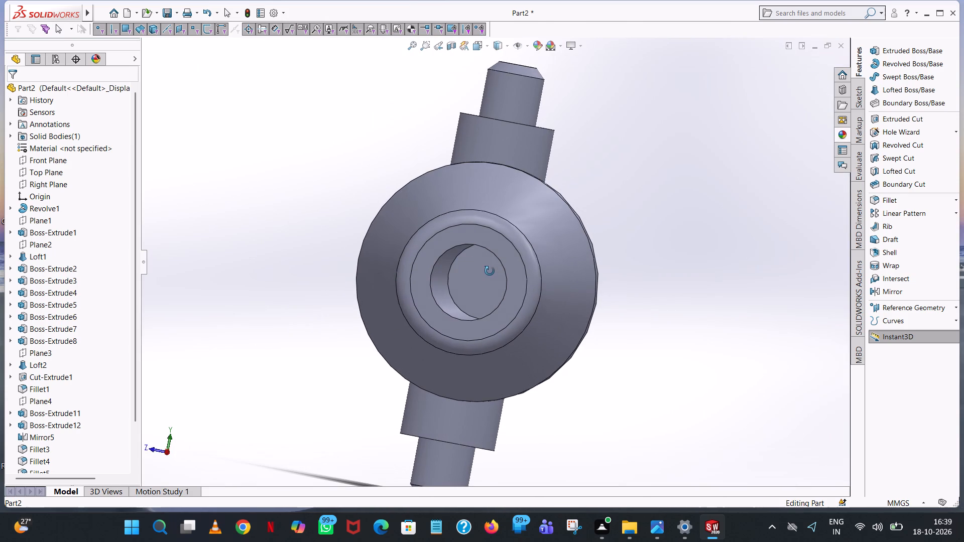
middle_click_drag(490, 271, 491, 270)
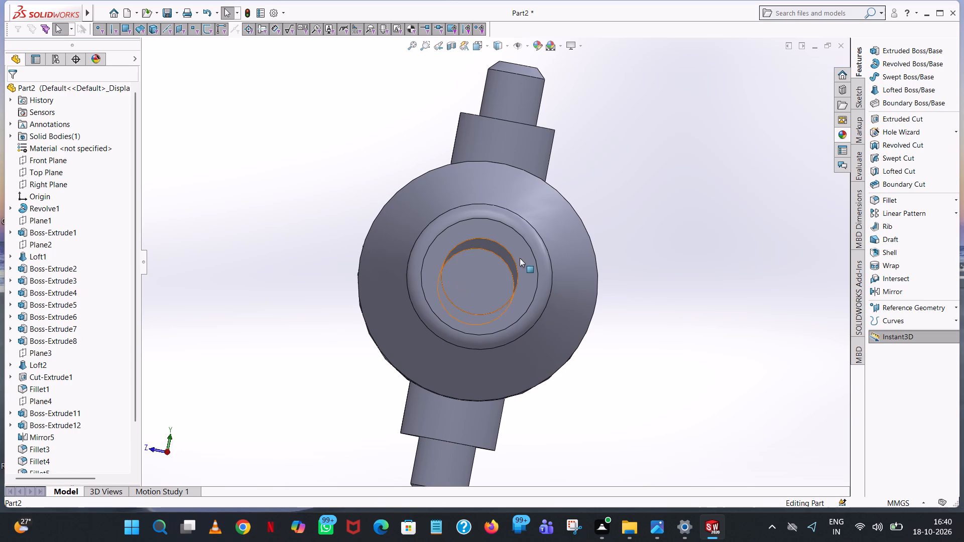
scroll(520, 258, "down", 8)
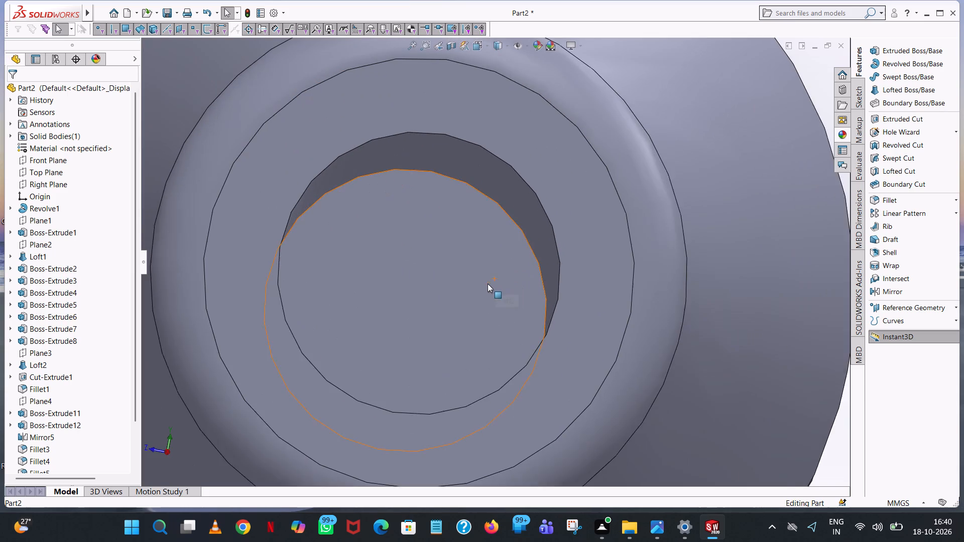
scroll(488, 284, "down", 9)
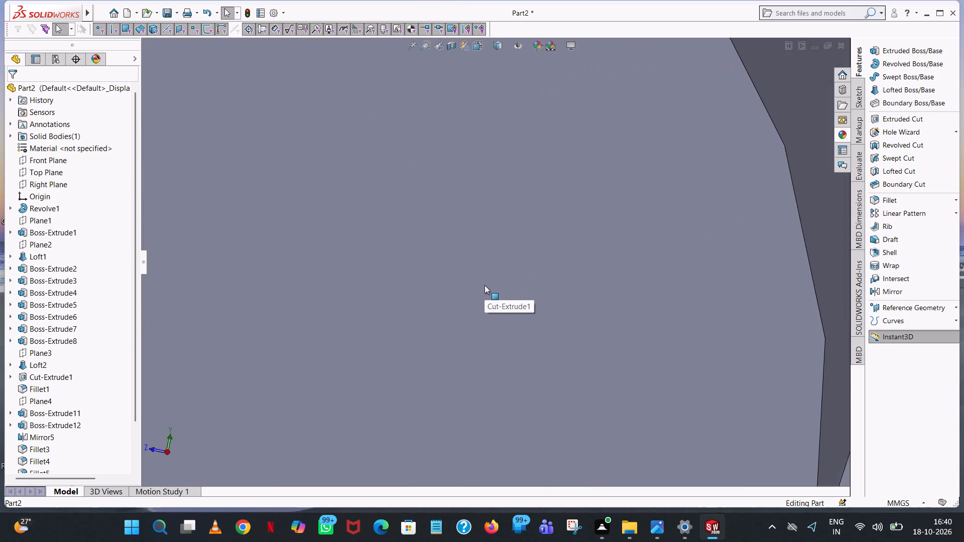
scroll(485, 285, "down", 3)
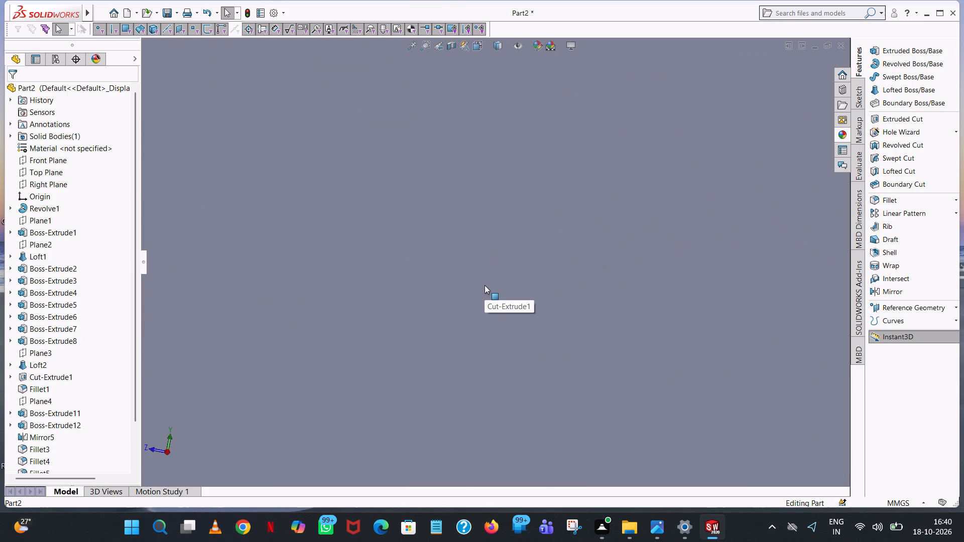
scroll(484, 285, "down", 7)
scroll(484, 285, "up", 16)
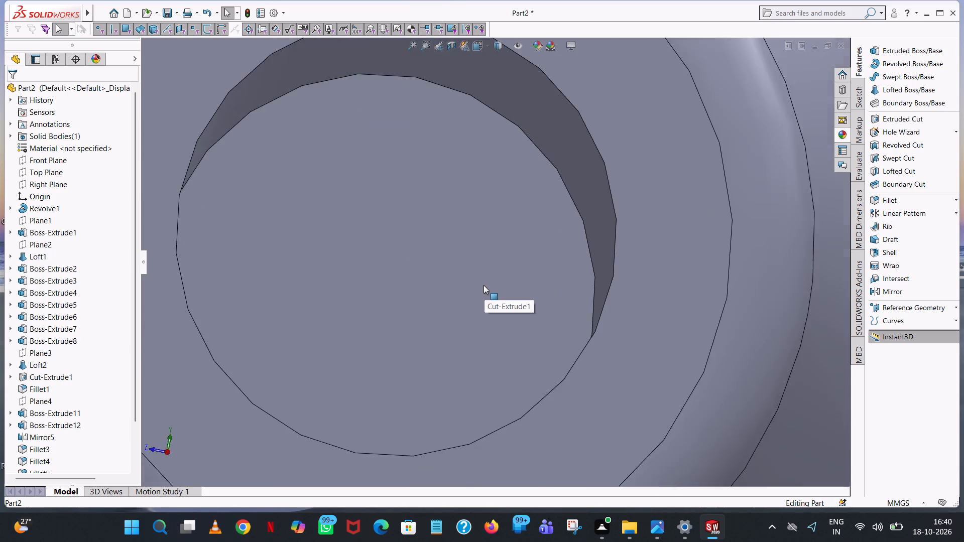
scroll(484, 285, "up", 20)
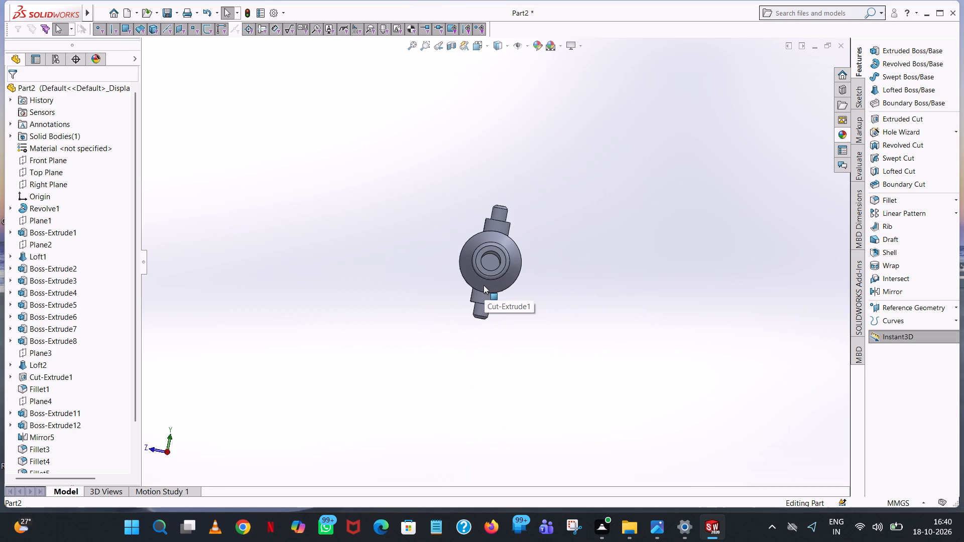
scroll(484, 285, "down", 6)
scroll(537, 203, "down", 3)
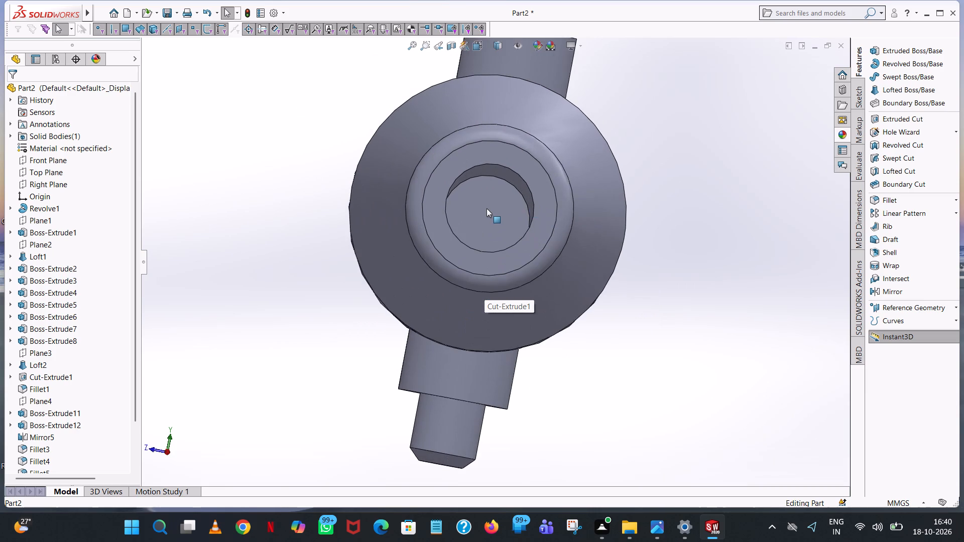
scroll(487, 208, "down", 5)
scroll(456, 284, "down", 4)
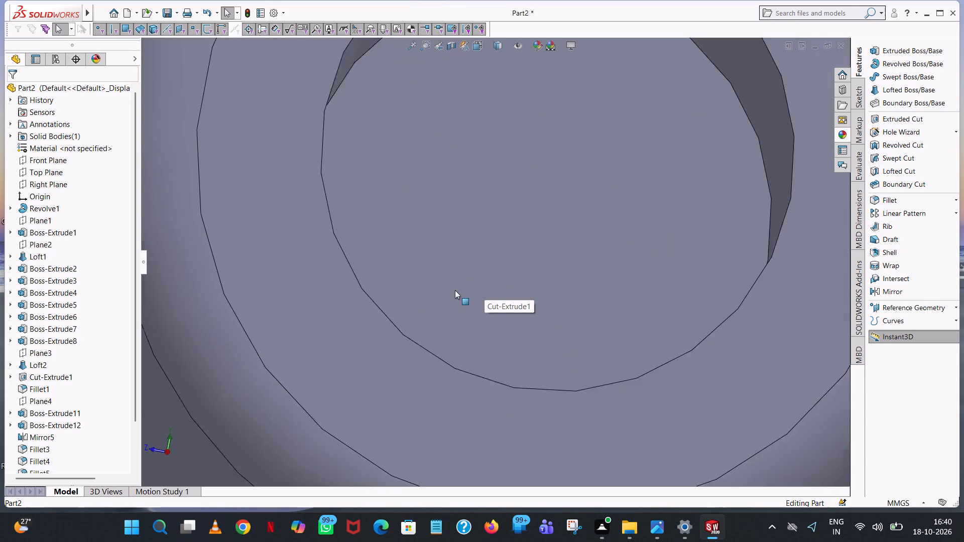
scroll(455, 290, "down", 1)
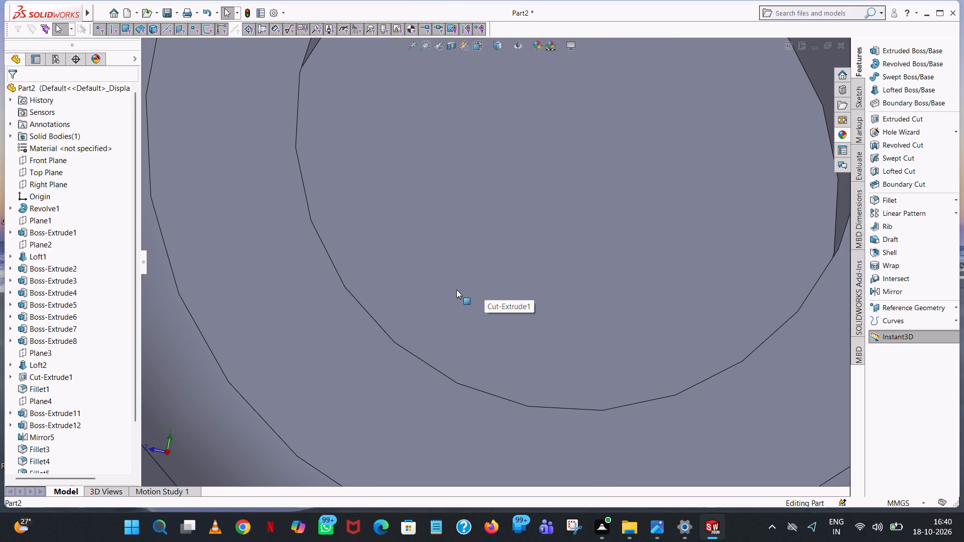
scroll(519, 263, "up", 8)
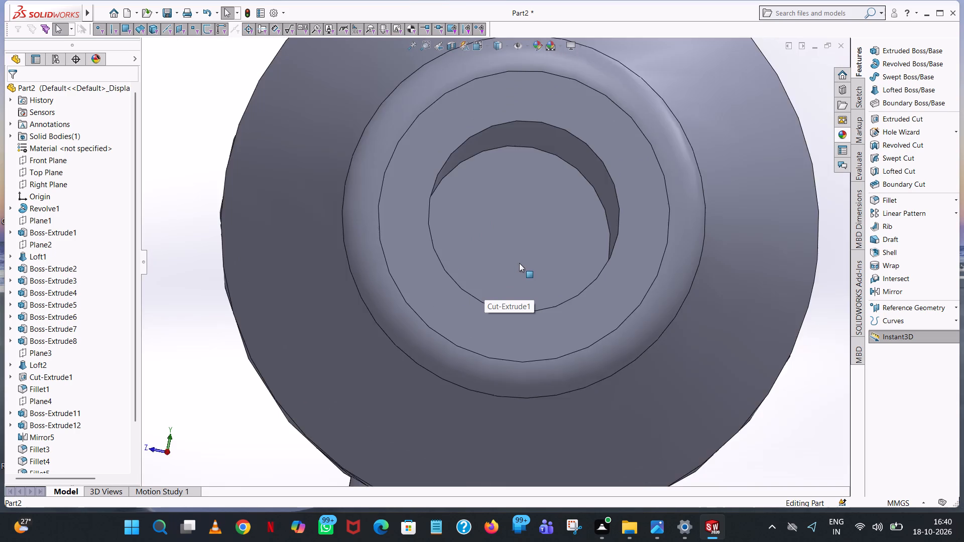
scroll(519, 263, "up", 8)
Examine the whole barrel from both sides, including the ball end, rings, side pins and muzzle.
middle_click_drag(520, 263, 595, 263)
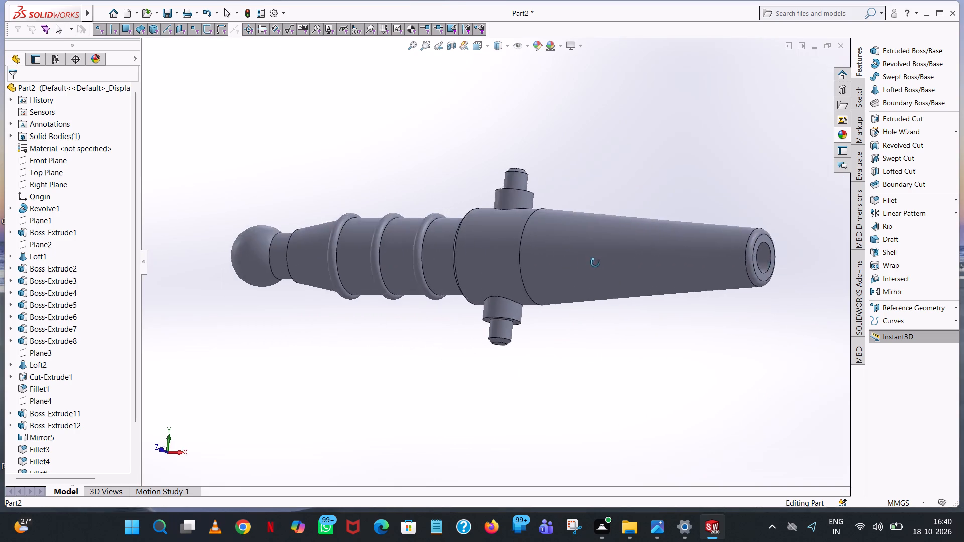
middle_click_drag(595, 263, 711, 292)
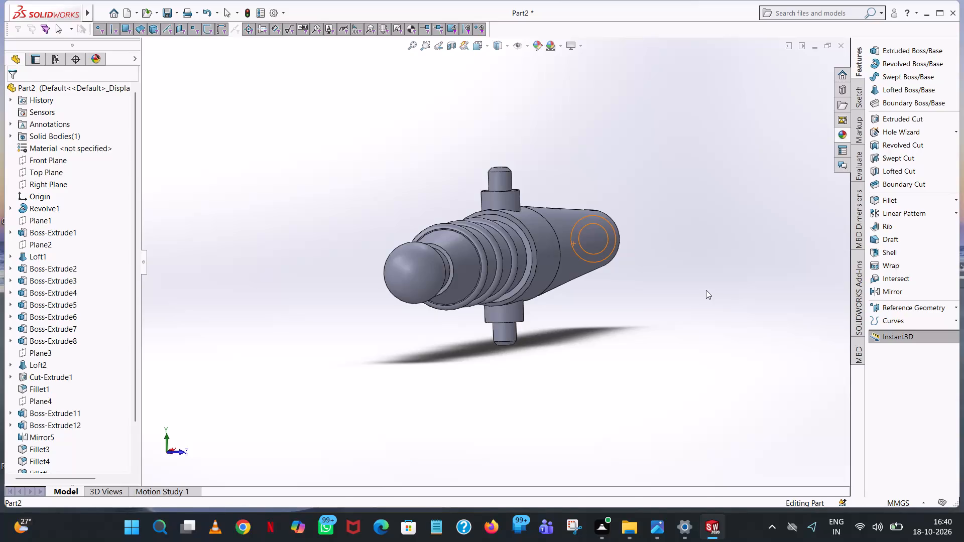
middle_click_drag(664, 307, 662, 305)
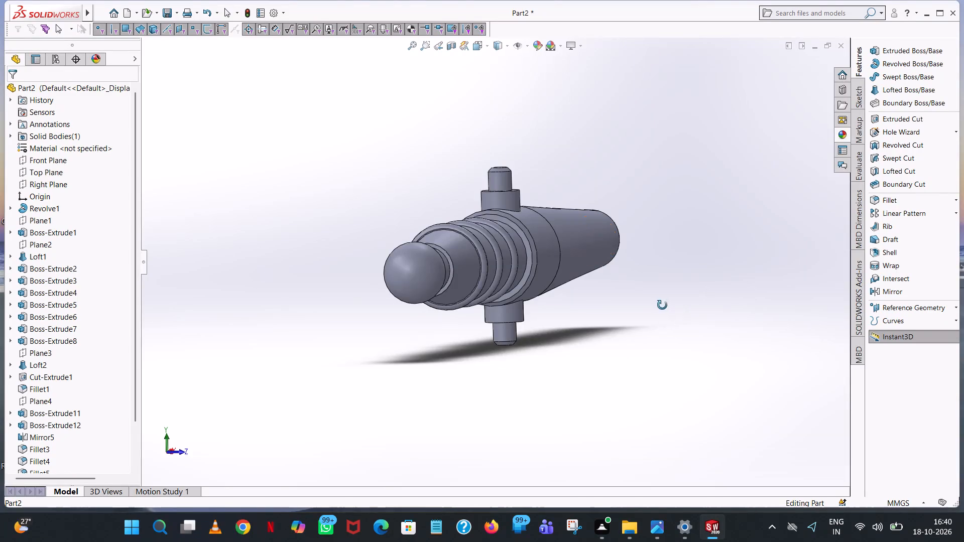
middle_click_drag(662, 305, 636, 292)
middle_click_drag(536, 264, 515, 267)
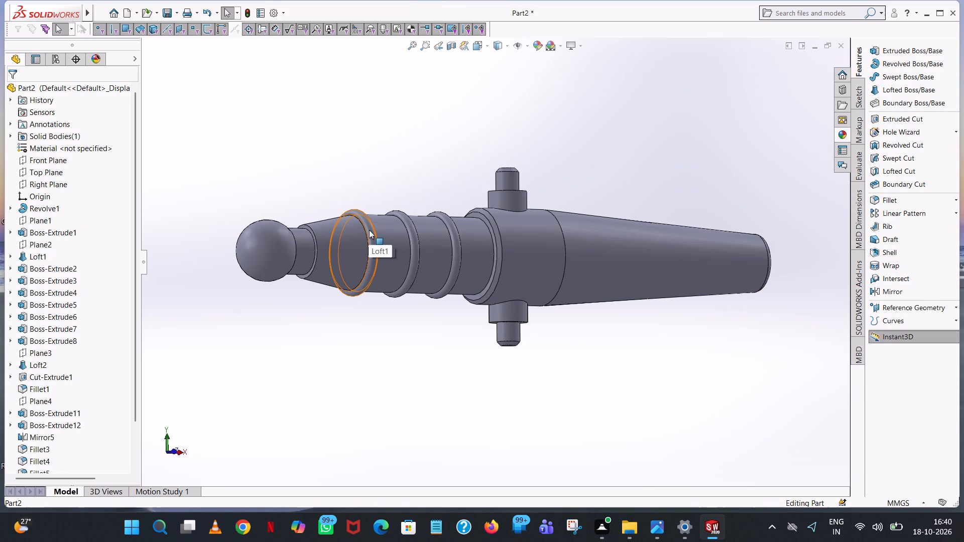
middle_click_drag(641, 294, 586, 326)
scroll(760, 252, "down", 5)
scroll(767, 260, "up", 6)
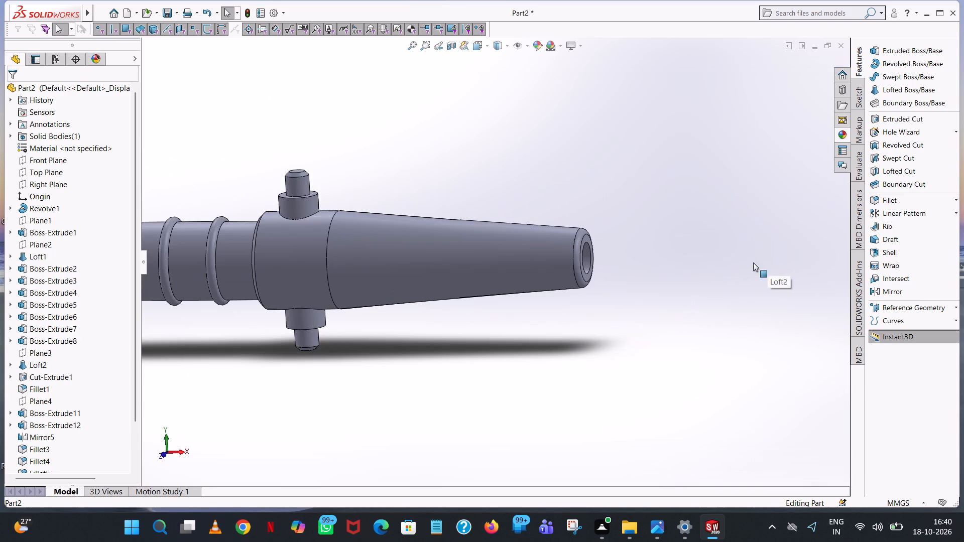
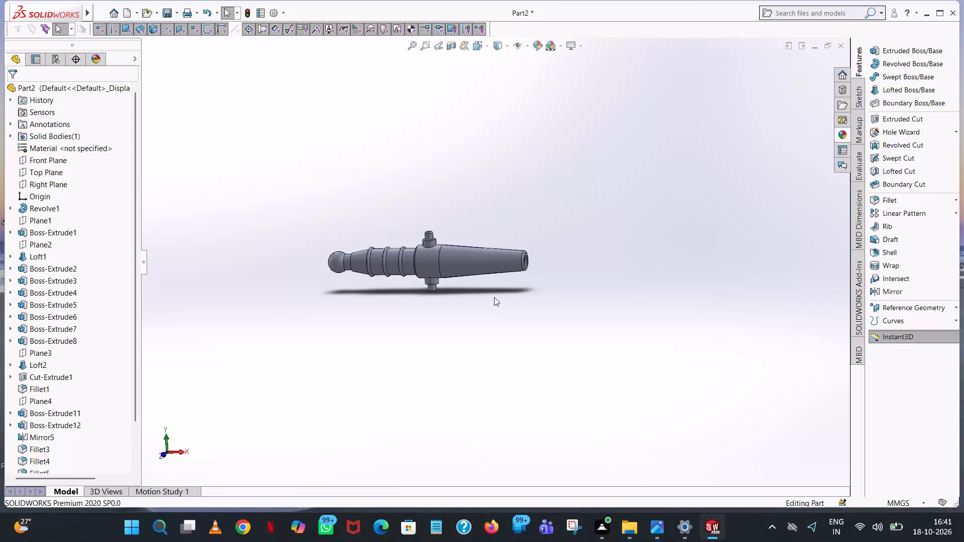
Apply a white appearance (RGB 255, 255, 255) to the barrel's entire solid body.
scroll(498, 297, "up", 7)
scroll(493, 267, "down", 8)
left_click(424, 239)
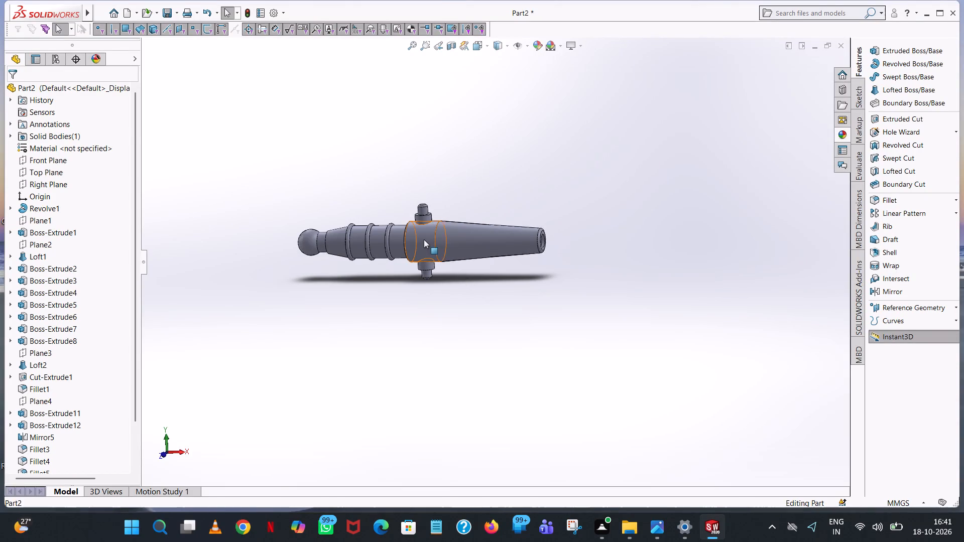
right_click(424, 239)
left_click(480, 167)
right_click(466, 232)
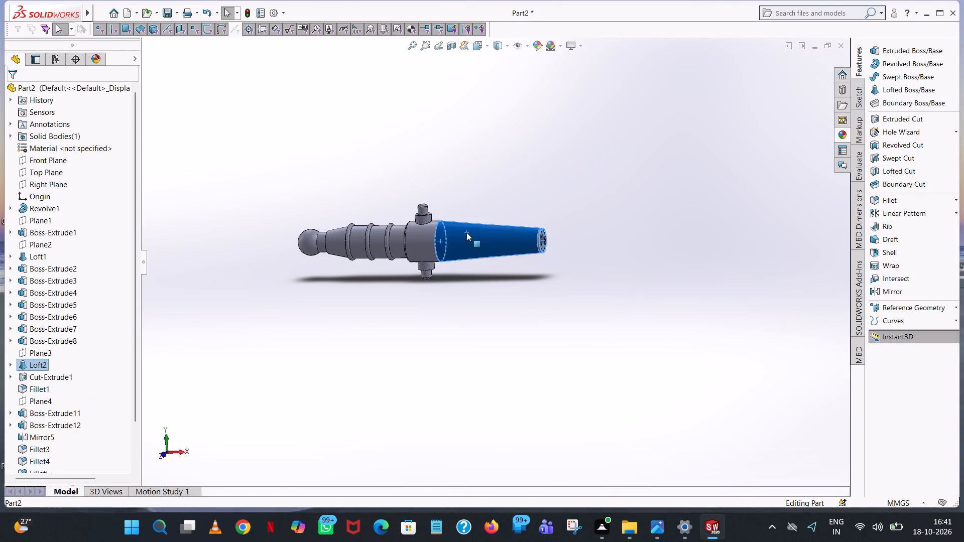
left_click(535, 202)
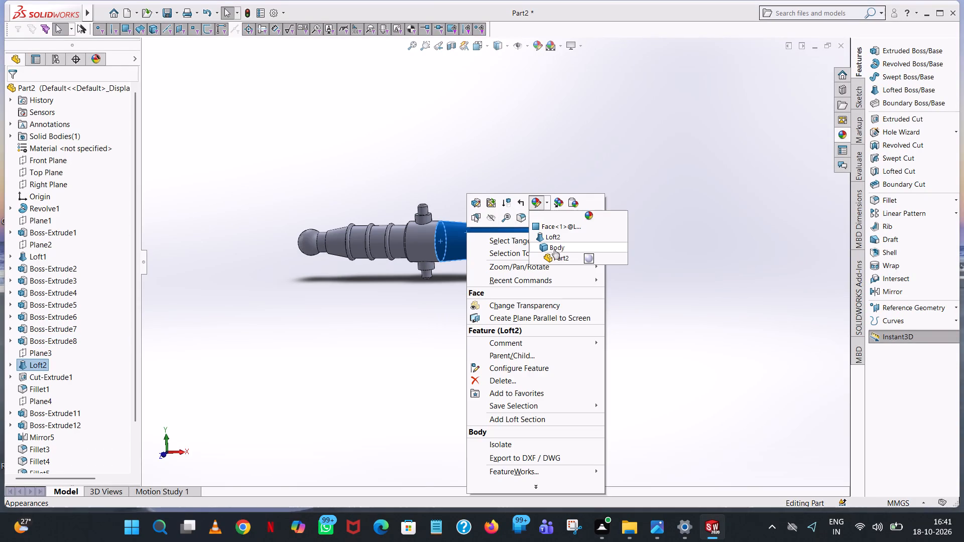
left_click(554, 249)
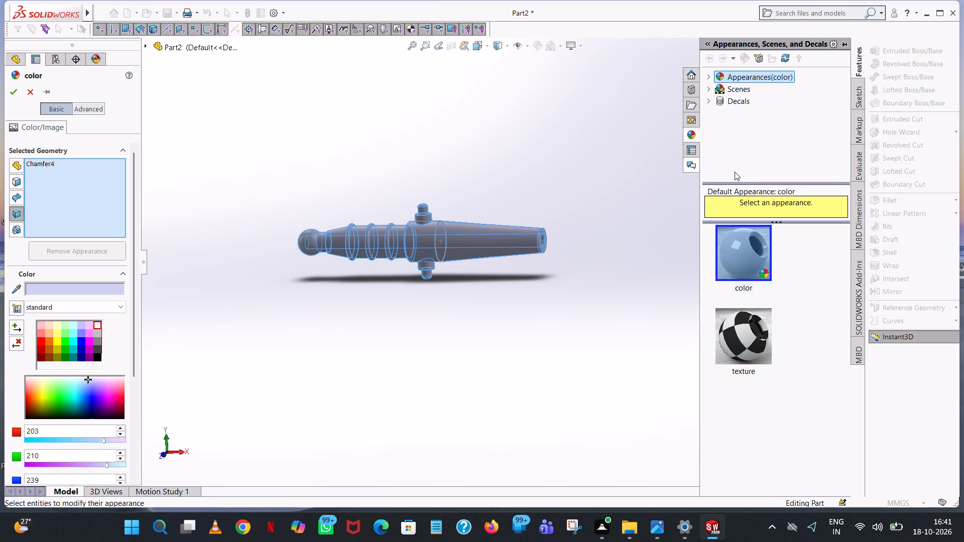
left_click(95, 325)
left_click(320, 296)
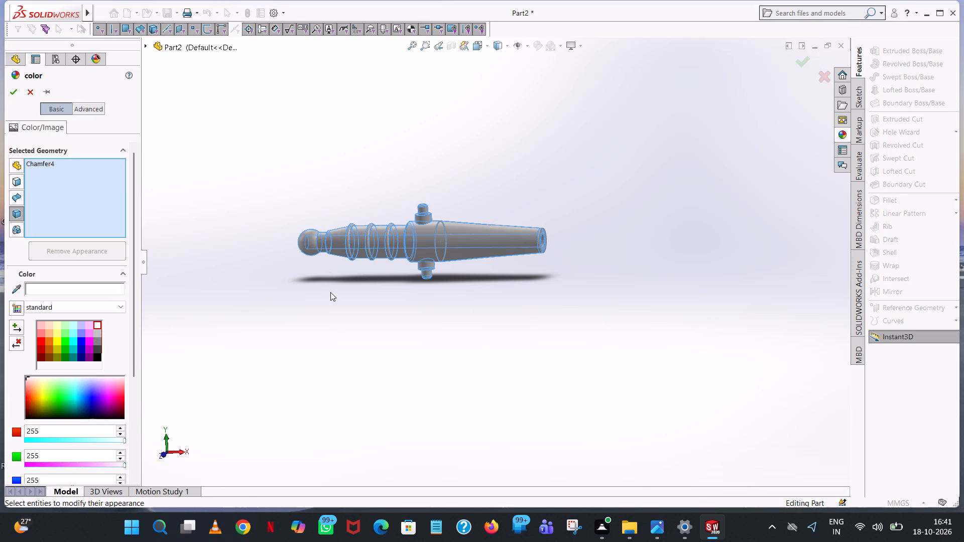
middle_click_drag(422, 266, 443, 423)
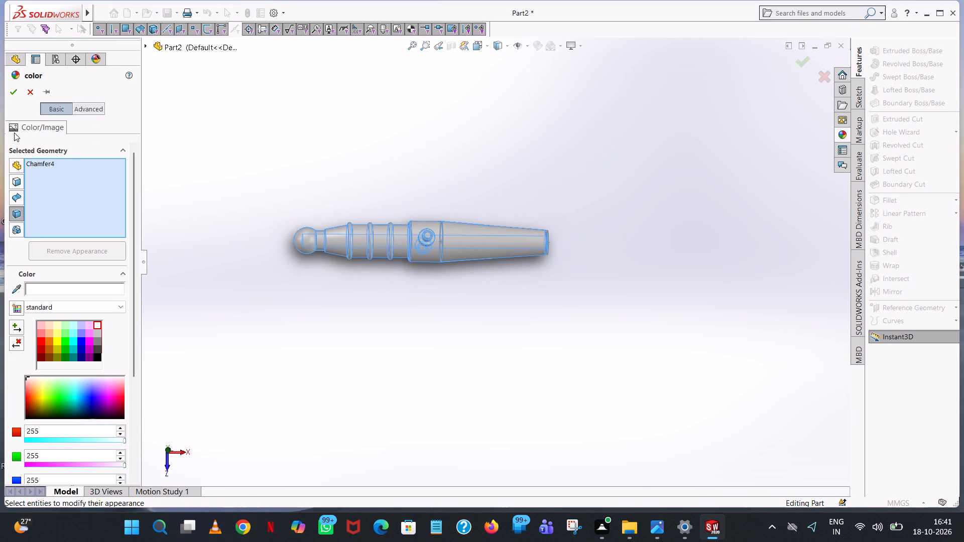
left_click(10, 86)
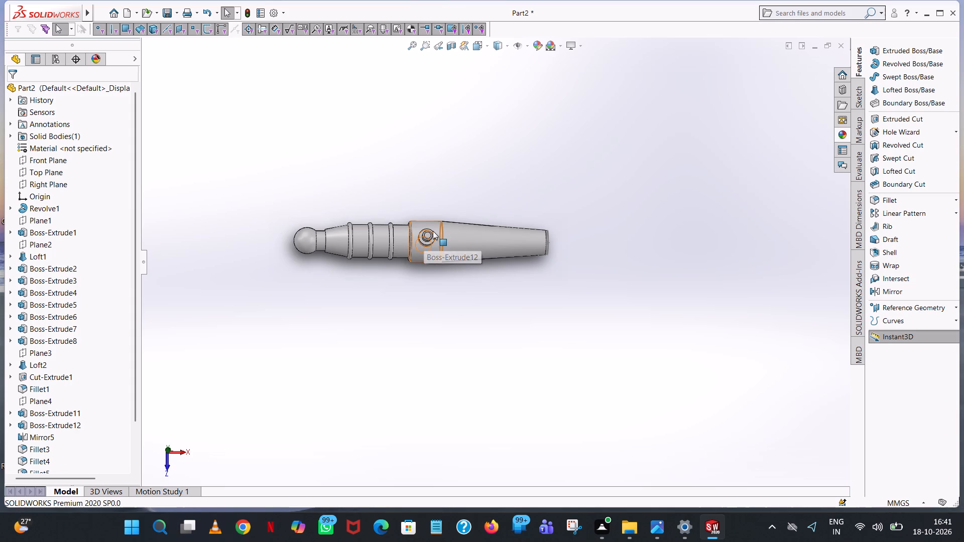
Examine the recoloured barrel from several angles, including the side pins, tapered section and muzzle.
middle_click_drag(443, 265, 437, 207)
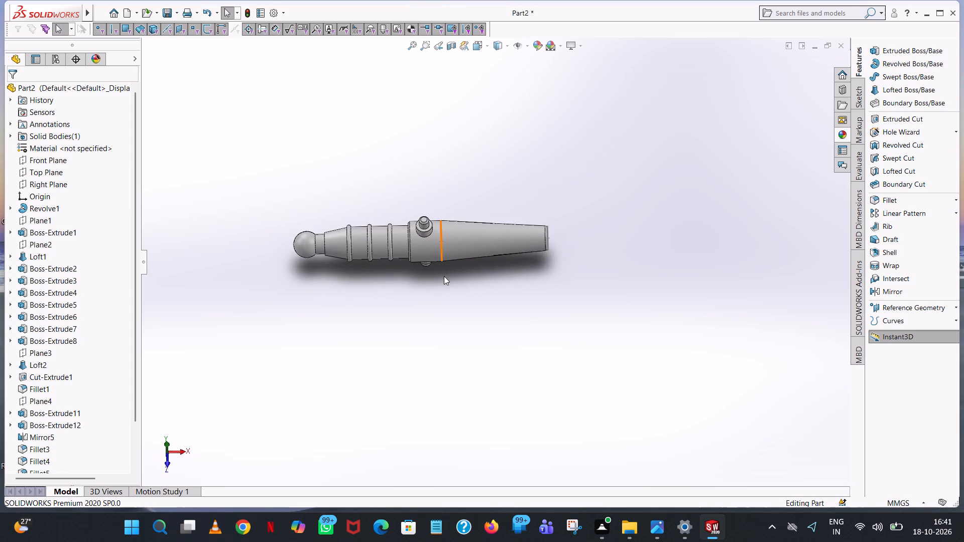
middle_click_drag(444, 280, 407, 279)
scroll(449, 218, "down", 8)
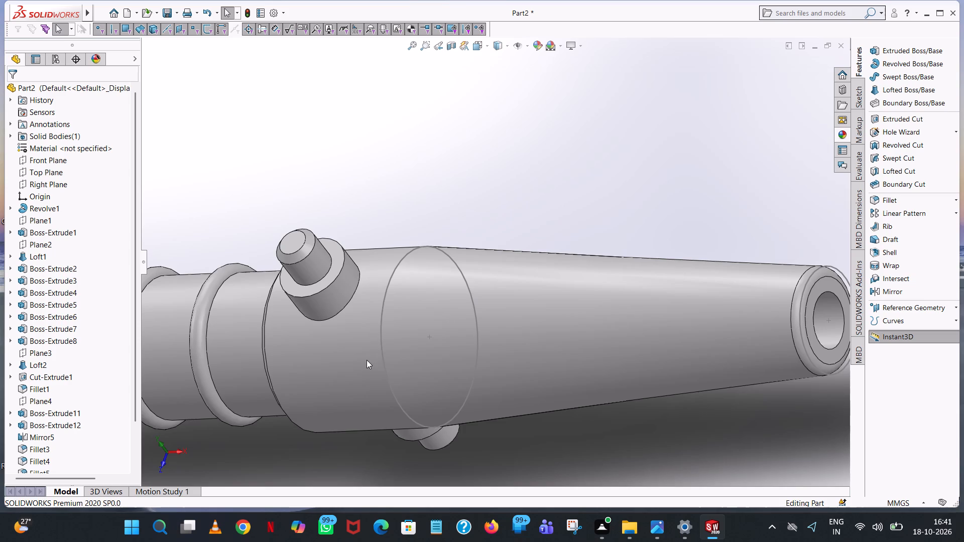
scroll(372, 348, "up", 6)
middle_click_drag(396, 328, 451, 289)
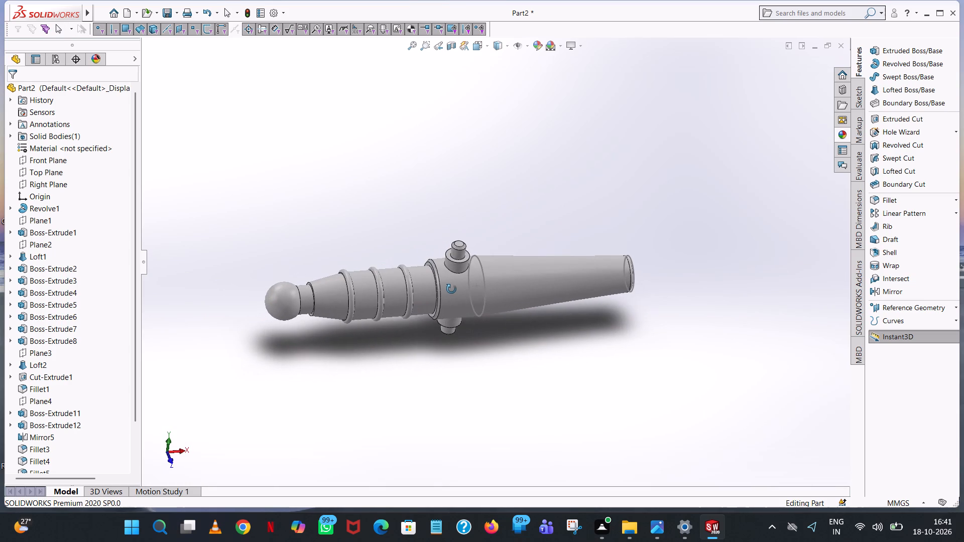
middle_click_drag(451, 289, 433, 272)
scroll(259, 336, "up", 1)
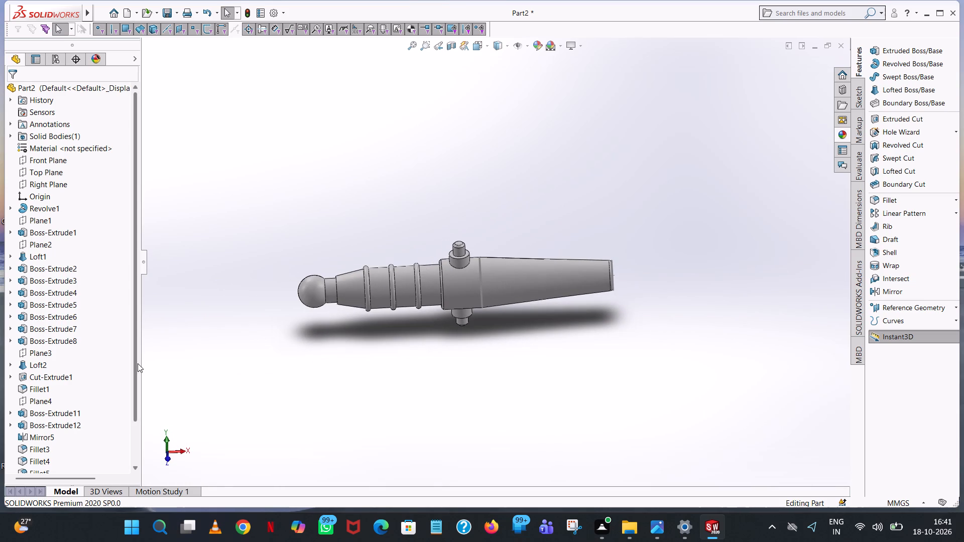
Hide Sketch13 and Sketch12, the two profile sketches of the tapered muzzle section's loft, Loft2.
left_click_drag(138, 363, 147, 414)
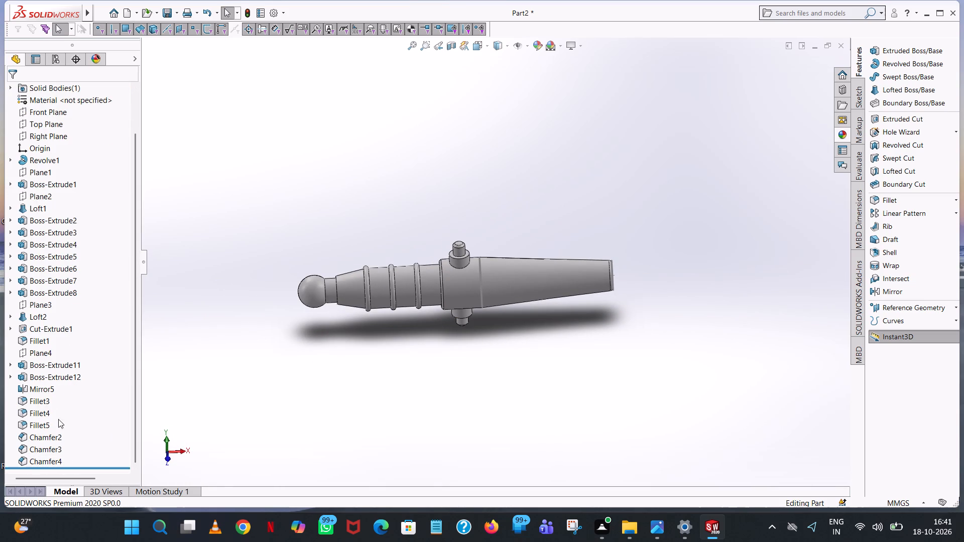
left_click(12, 377)
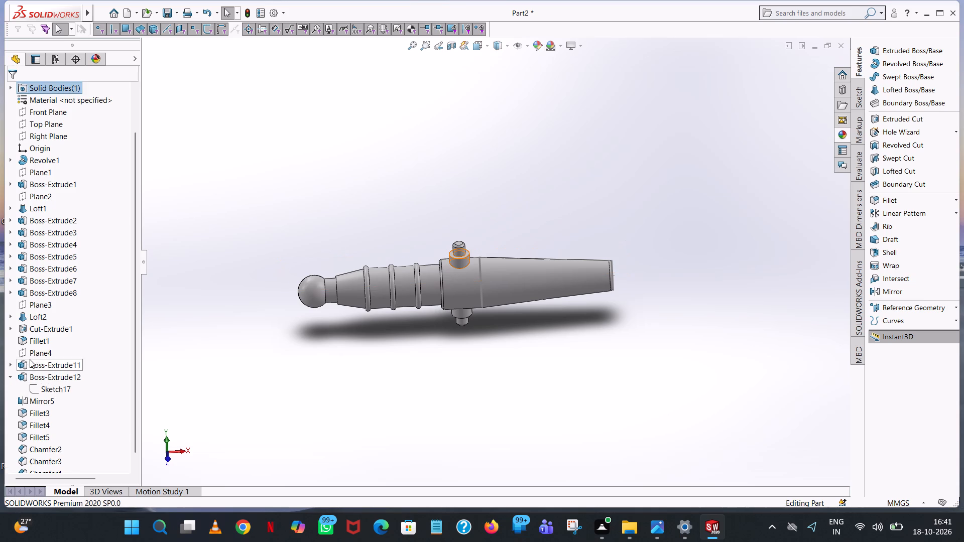
left_click(11, 363)
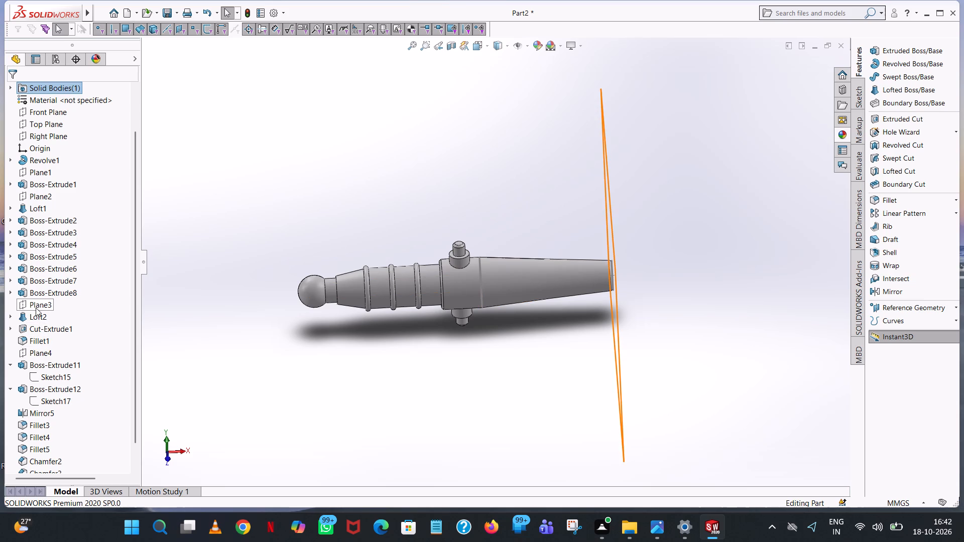
left_click(9, 316)
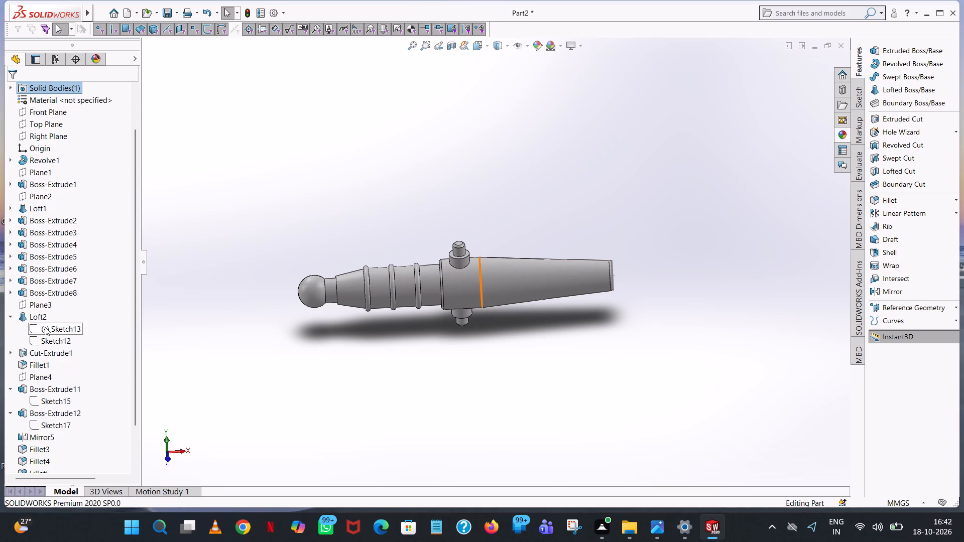
left_click(45, 327)
left_click(54, 315)
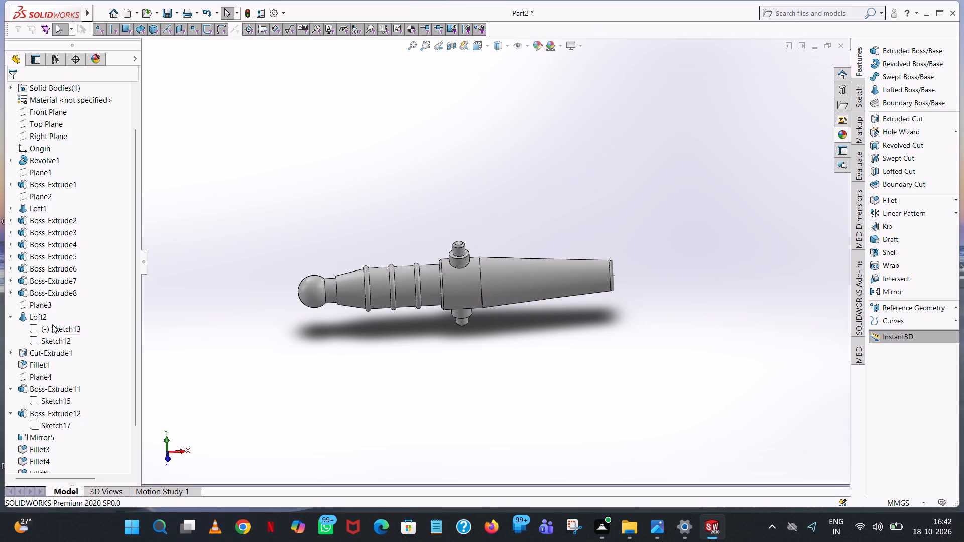
left_click(46, 336)
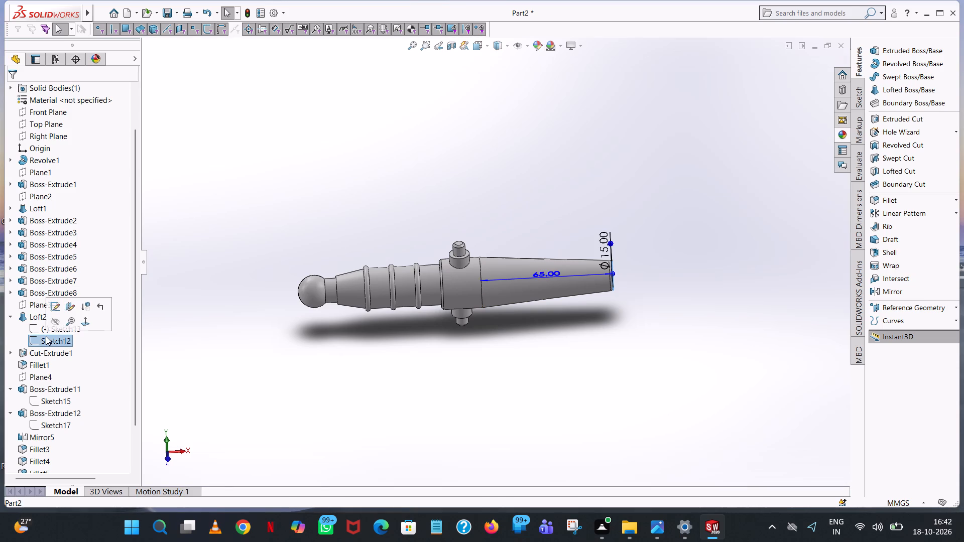
left_click(55, 321)
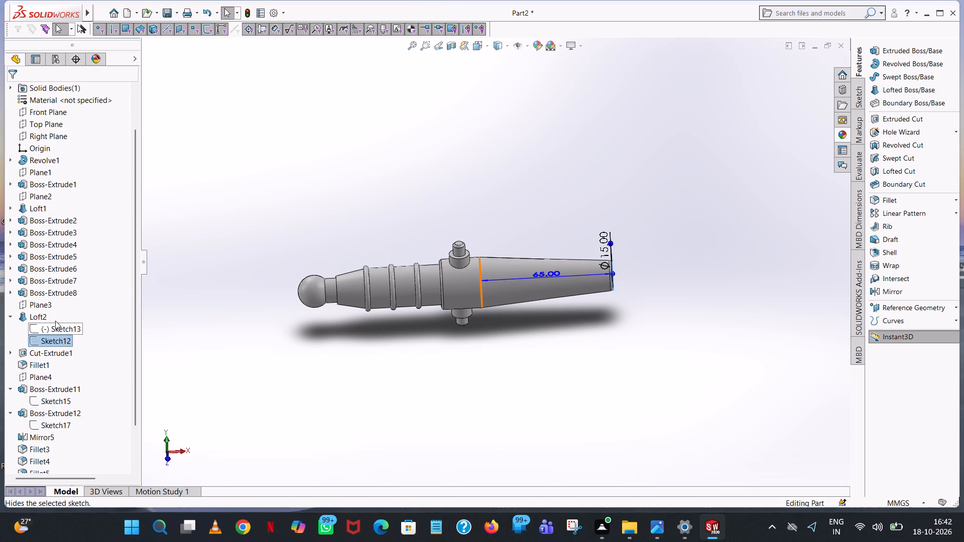
Examine the tapered section and muzzle end up close with the loft's profile sketches hidden.
middle_click_drag(640, 267, 594, 297)
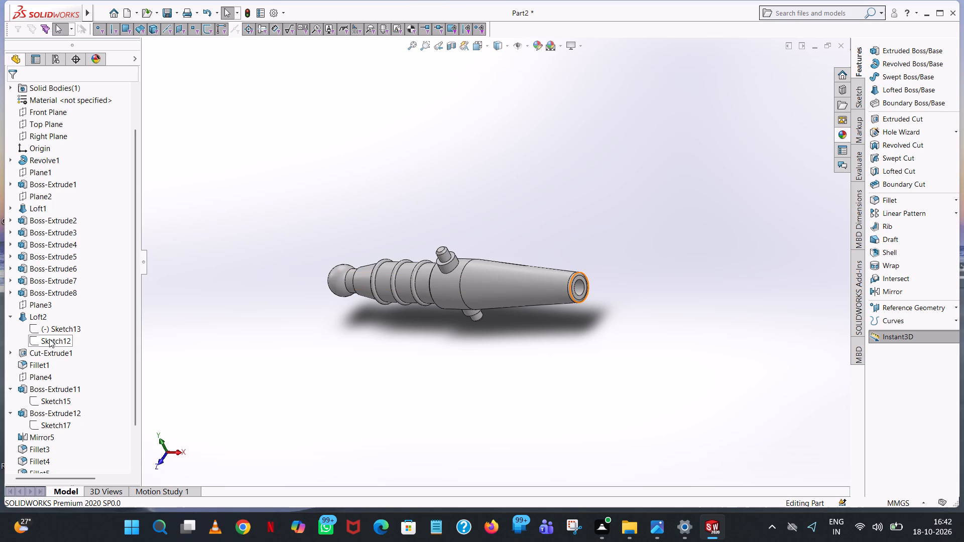
scroll(514, 278, "down", 9)
scroll(584, 327, "up", 6)
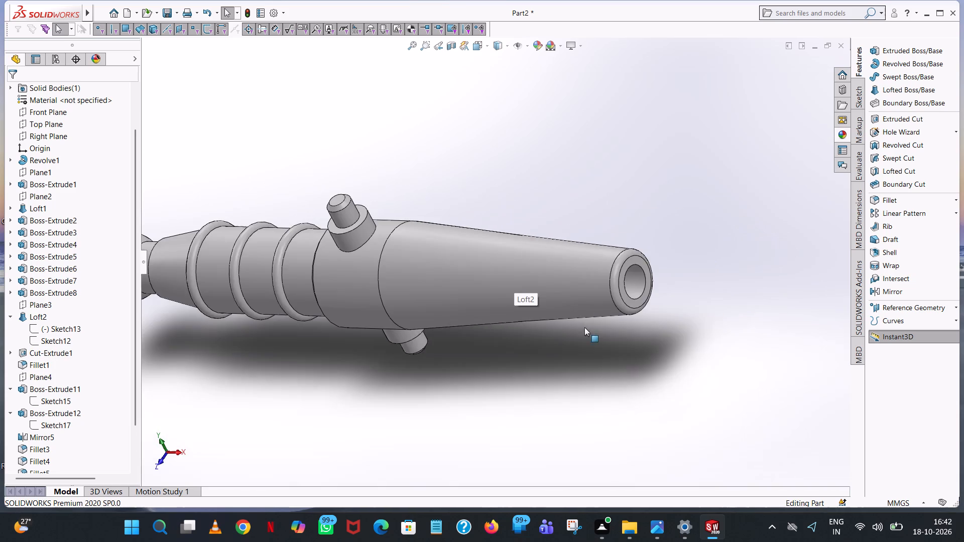
middle_click_drag(636, 331, 690, 305)
scroll(678, 267, "down", 4)
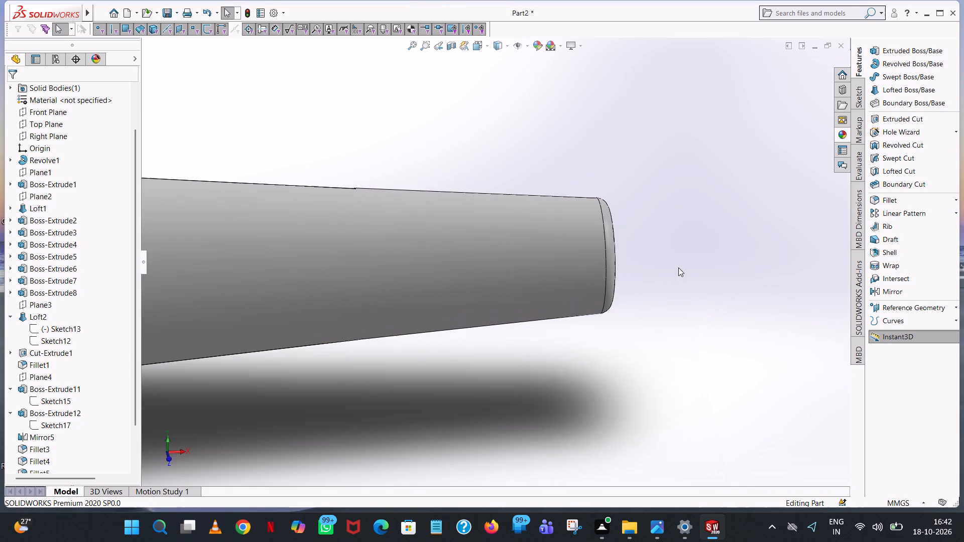
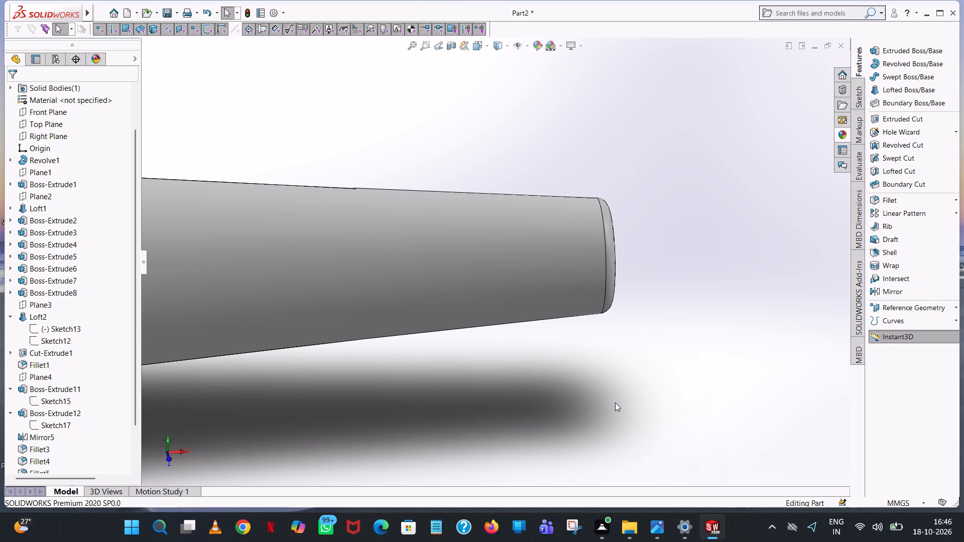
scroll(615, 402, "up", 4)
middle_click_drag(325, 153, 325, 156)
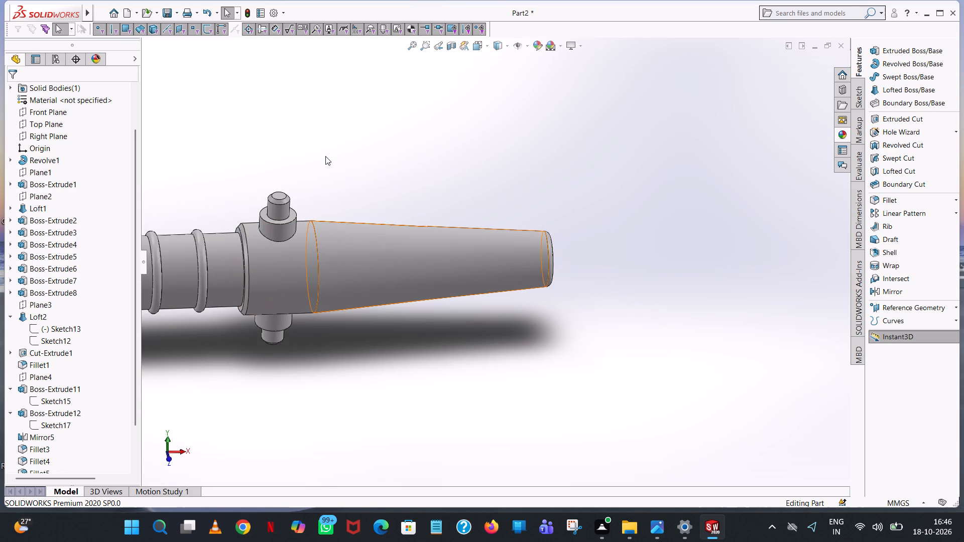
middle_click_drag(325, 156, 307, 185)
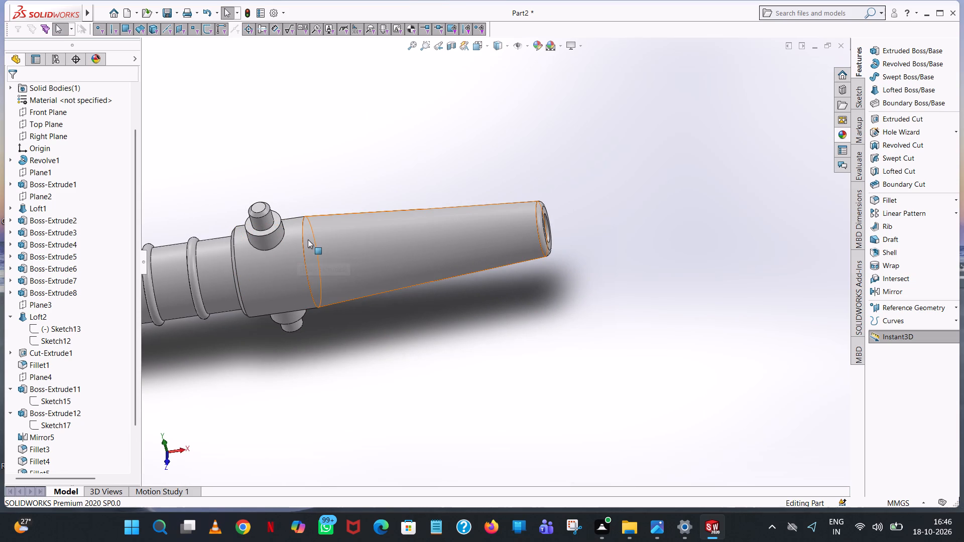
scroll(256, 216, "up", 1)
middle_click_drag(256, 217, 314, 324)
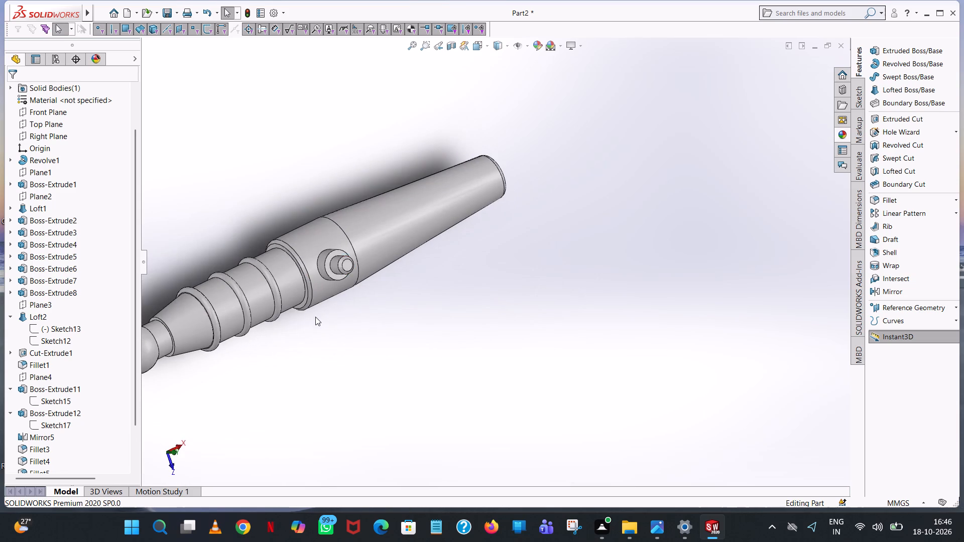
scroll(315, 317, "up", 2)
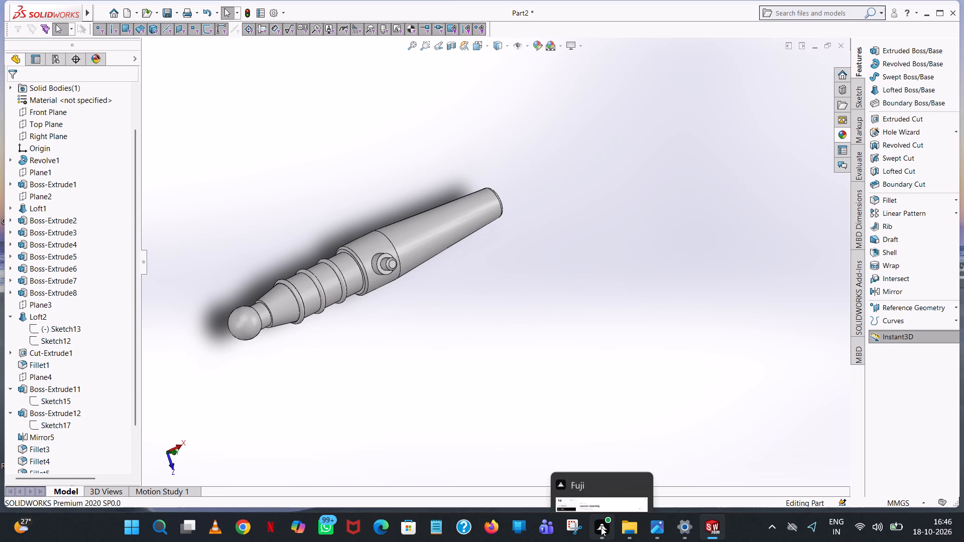
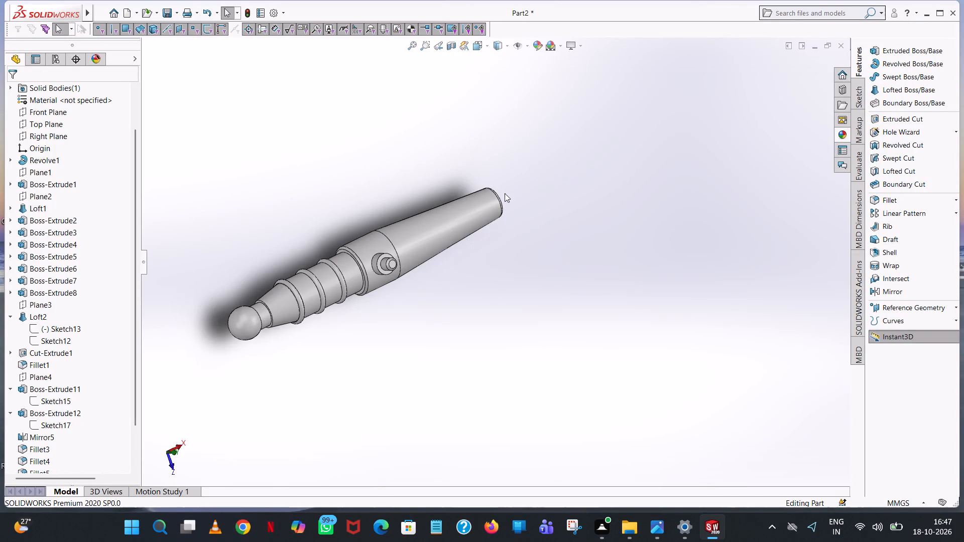
Inspect the barrel model from several angles, including close up around the reinforcing rings, collar and trunnions.
middle_click_drag(432, 221, 623, 295)
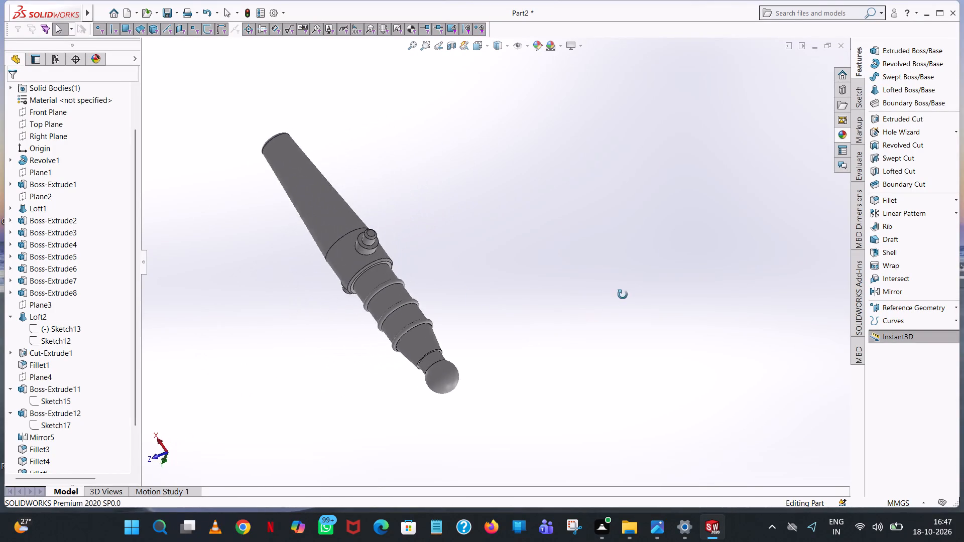
middle_click_drag(623, 295, 490, 217)
scroll(479, 220, "up", 1)
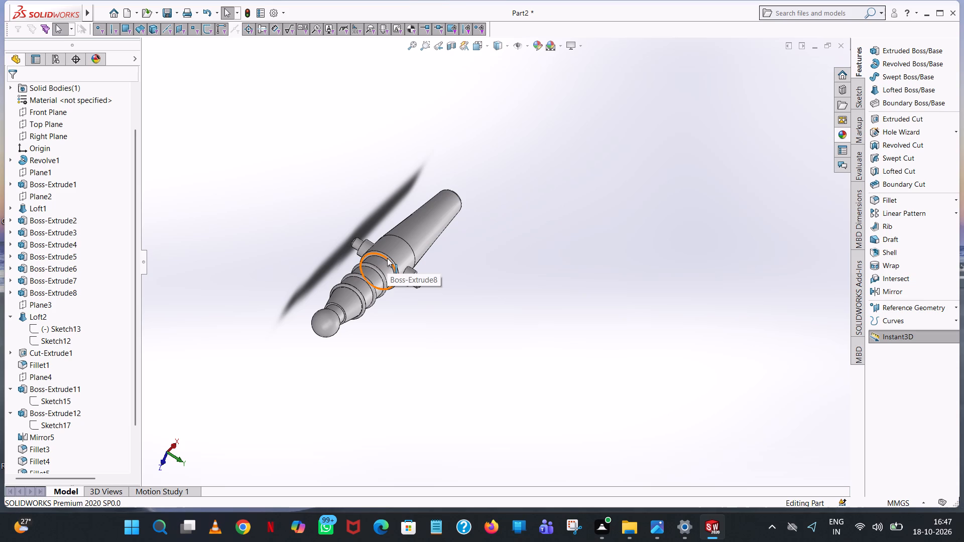
scroll(387, 257, "down", 9)
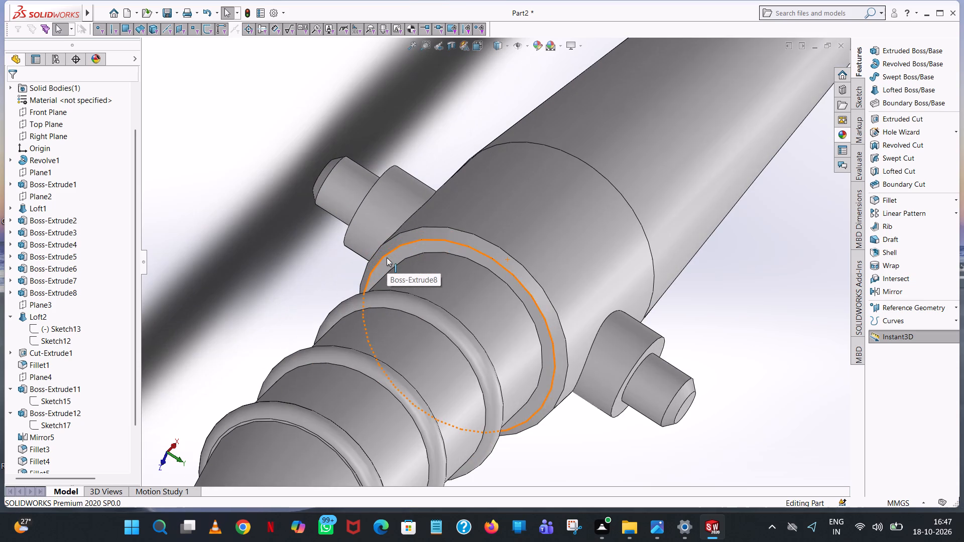
middle_click_drag(542, 264, 497, 299)
scroll(524, 280, "up", 1)
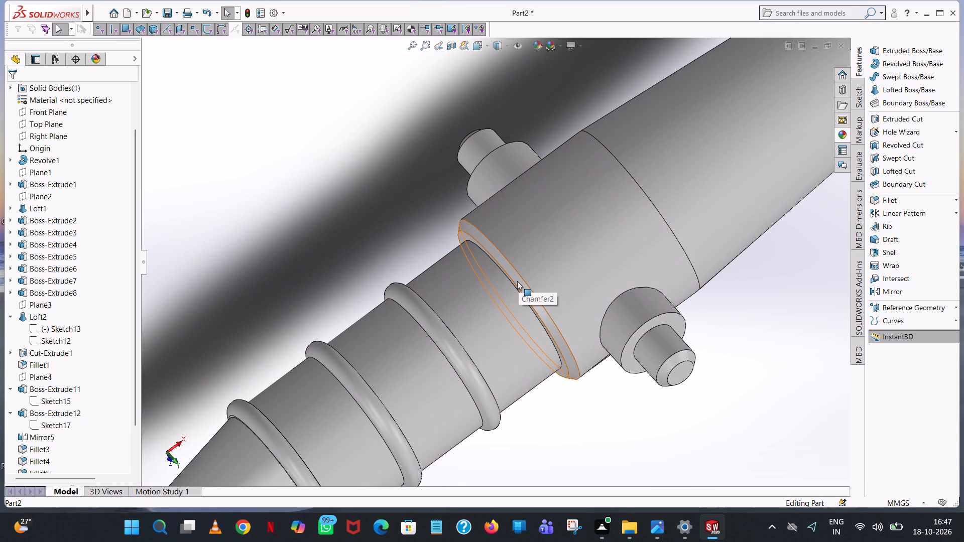
scroll(517, 281, "up", 7)
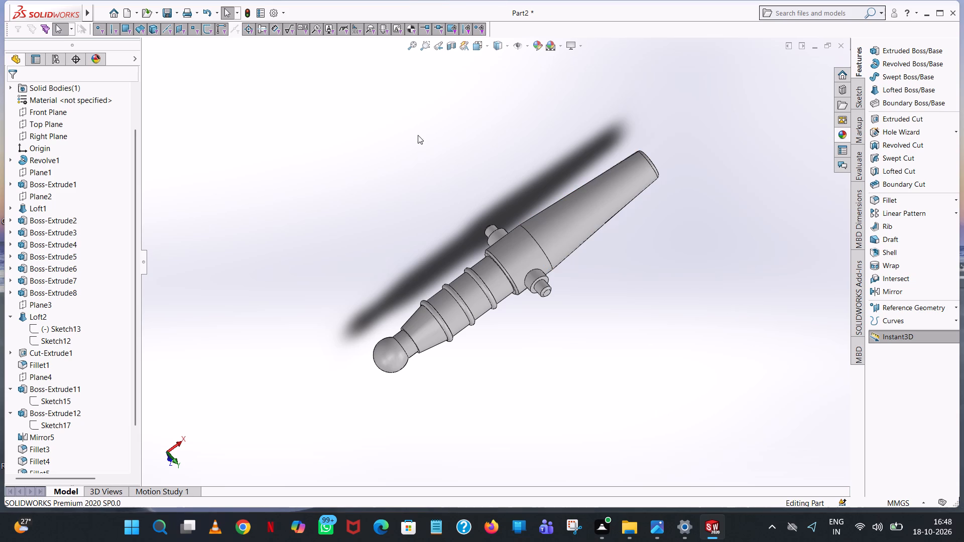
Save the part as a SOLIDWORKS part file named barrel in the cannon assembly folder.
left_click(165, 11)
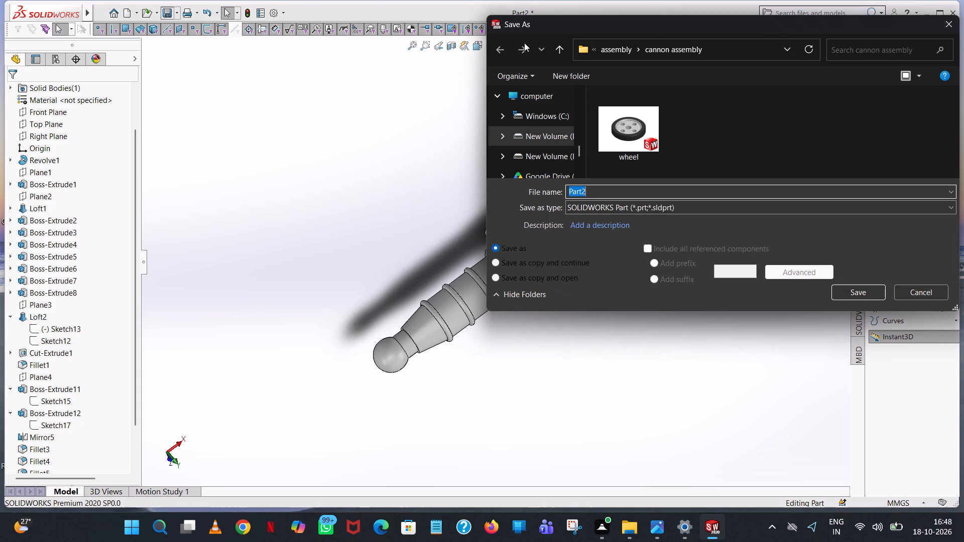
type("ba")
type("rre")
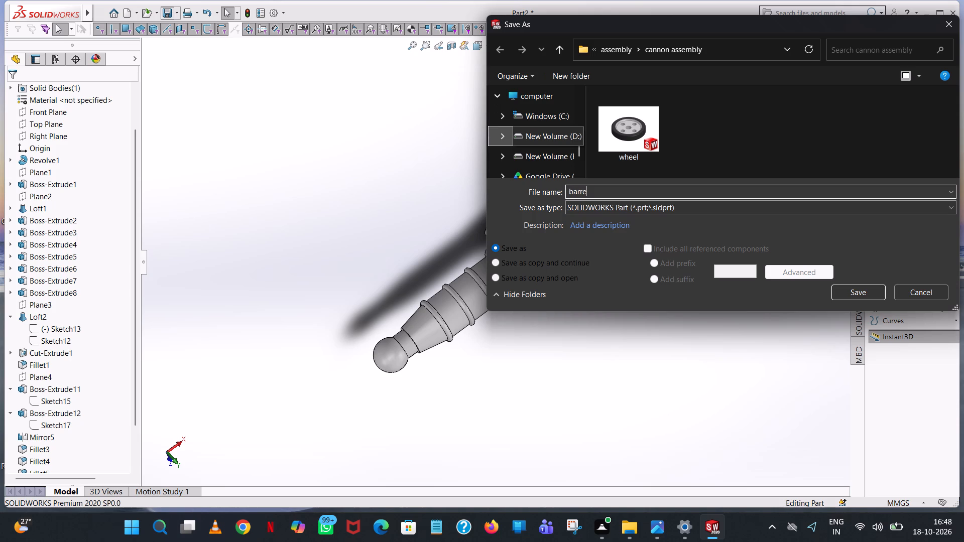
key("l")
left_click(868, 292)
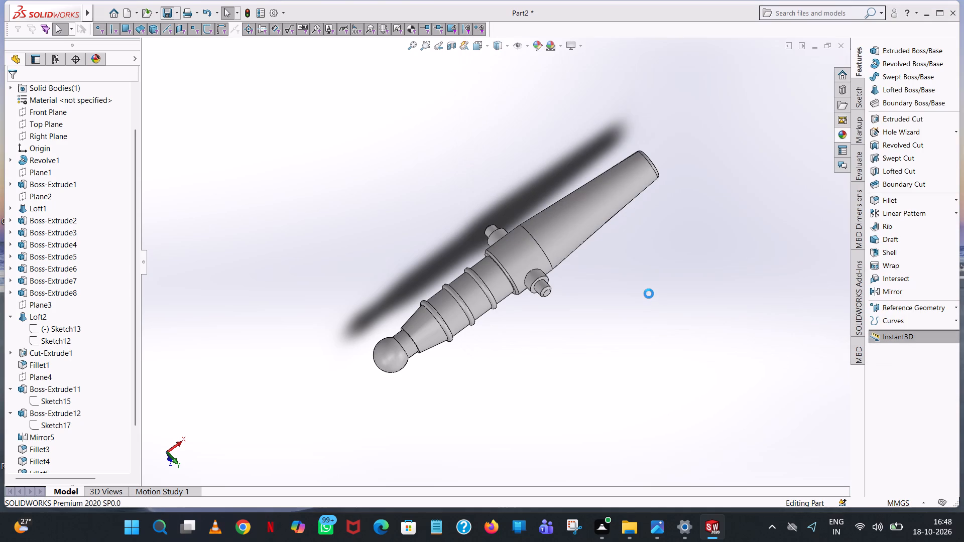
Save a copy of the barrel in Adobe Portable Document Format (*.pdf) under the name barrel in the cannon assembly folder.
left_click(179, 14)
left_click(185, 41)
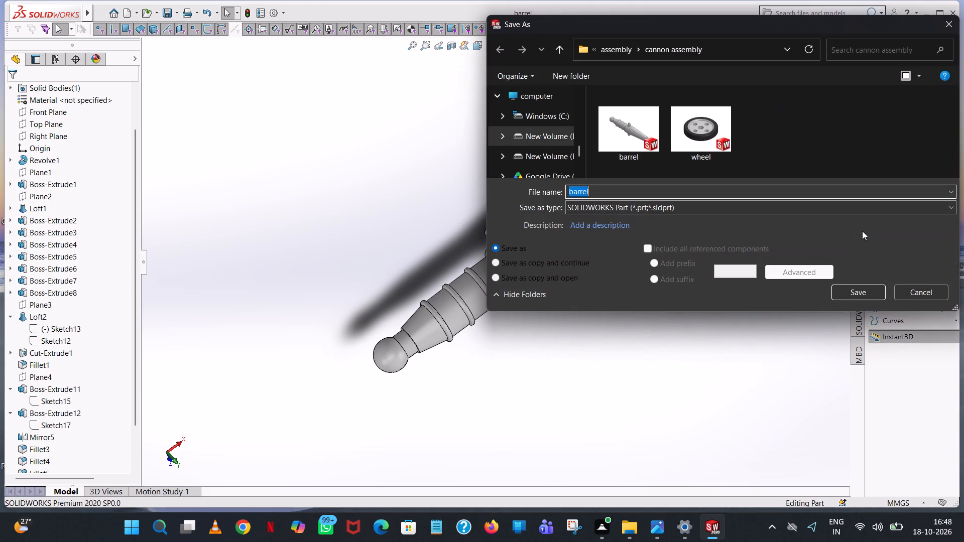
left_click(622, 209)
left_click(634, 293)
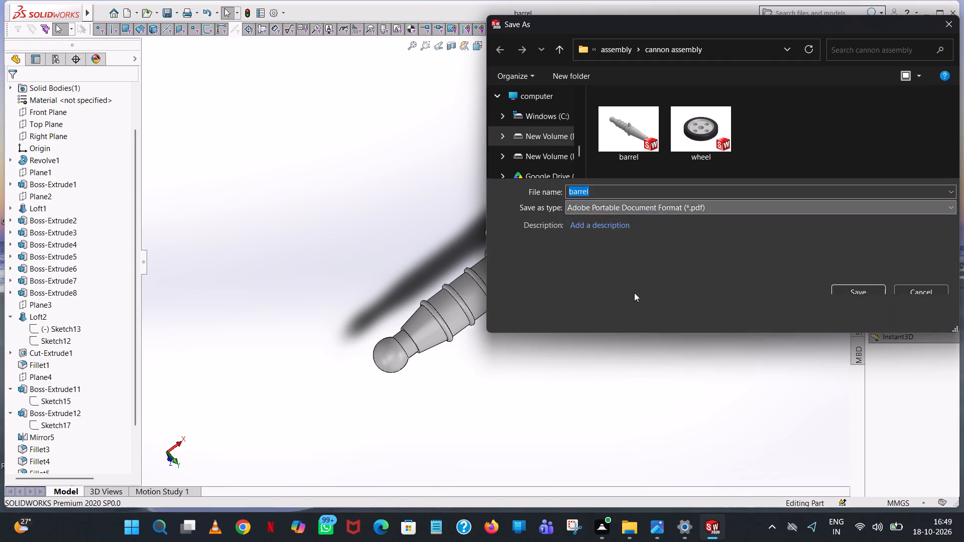
left_click(859, 316)
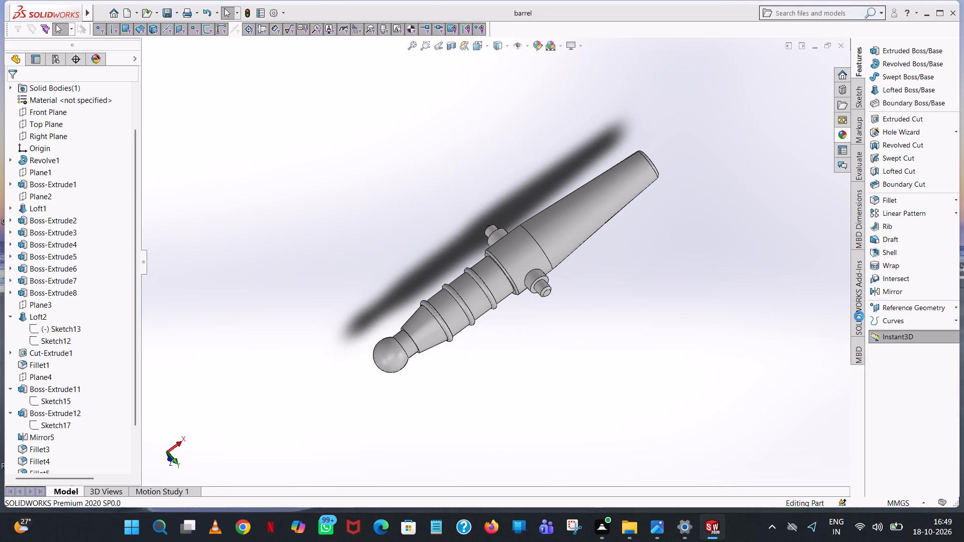
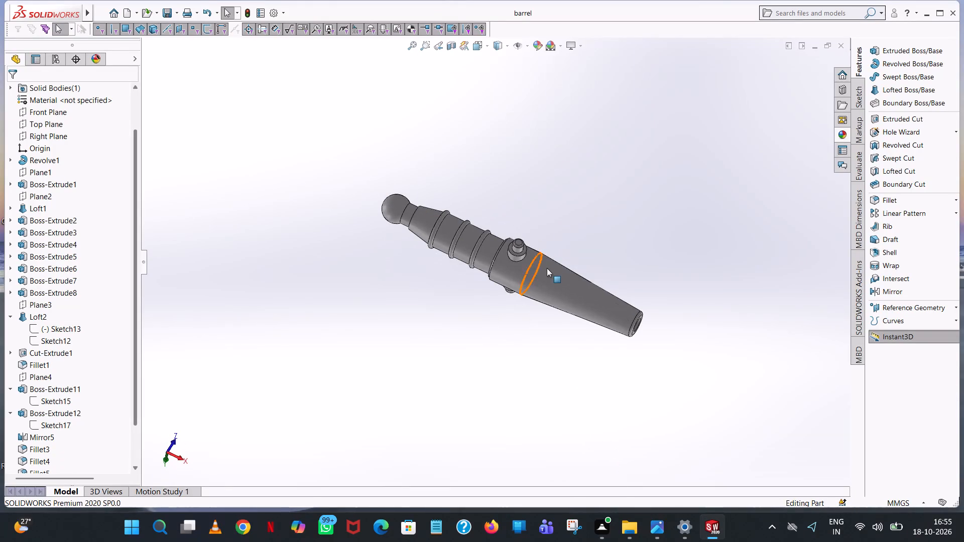
Inspect the barrel from several angles, including close up at the trunnions and into the muzzle bore.
middle_click_drag(473, 211, 470, 259)
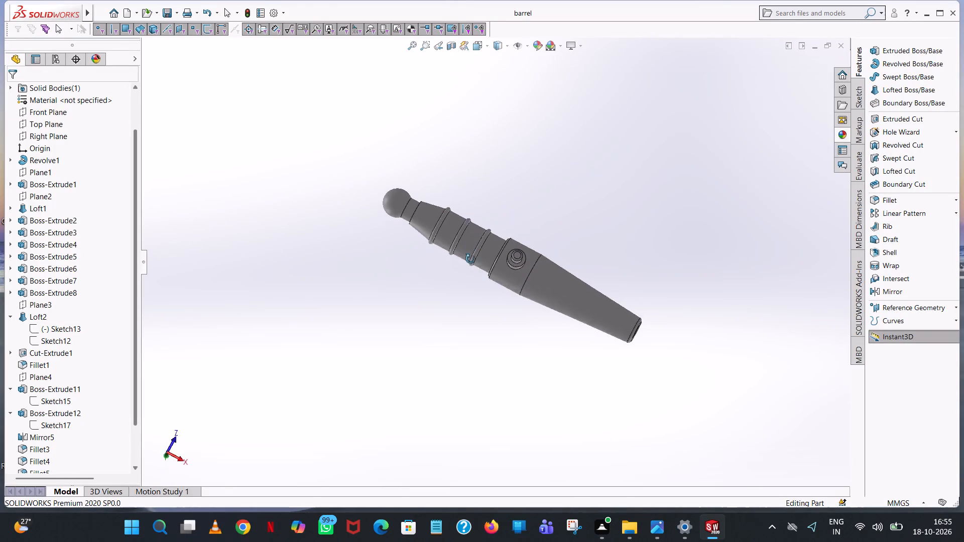
middle_click_drag(470, 259, 456, 381)
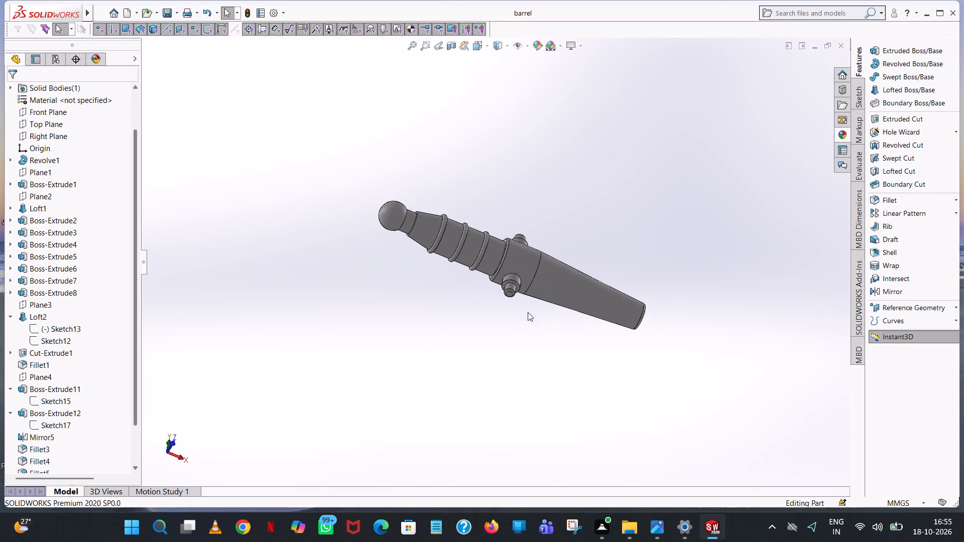
middle_click_drag(528, 323, 518, 432)
scroll(518, 432, "down", 1)
scroll(542, 196, "down", 5)
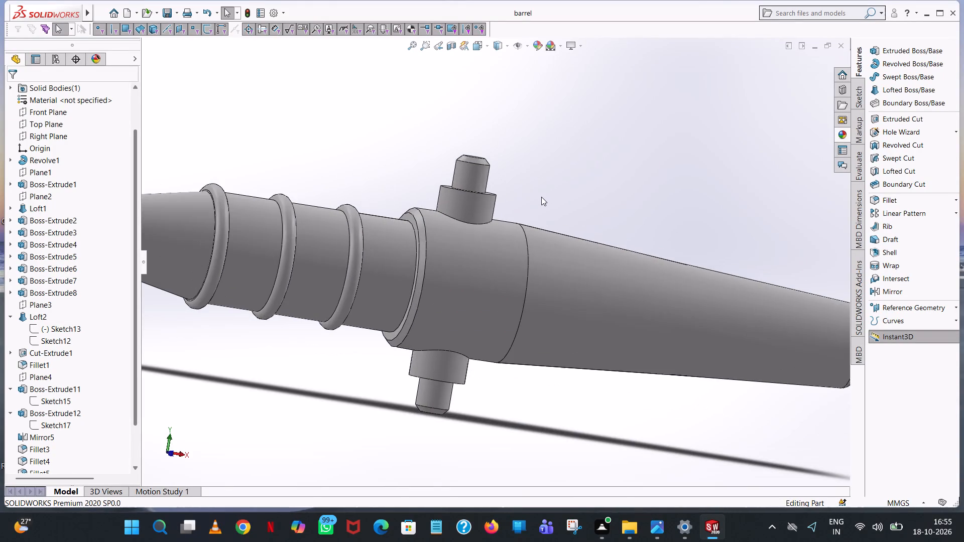
scroll(503, 223, "down", 10)
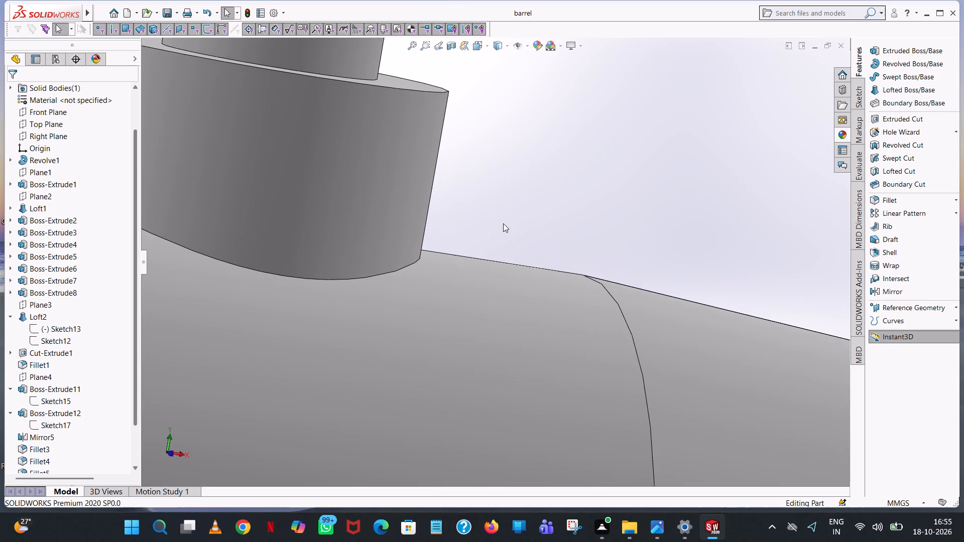
middle_click_drag(503, 223, 397, 237)
scroll(439, 313, "up", 7)
scroll(559, 318, "up", 5)
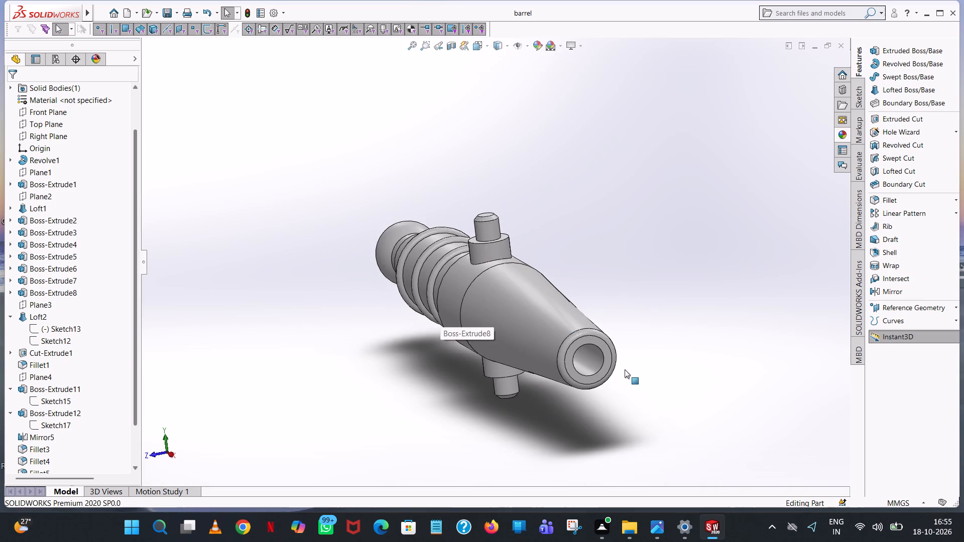
scroll(625, 369, "up", 1)
middle_click_drag(623, 369, 601, 340)
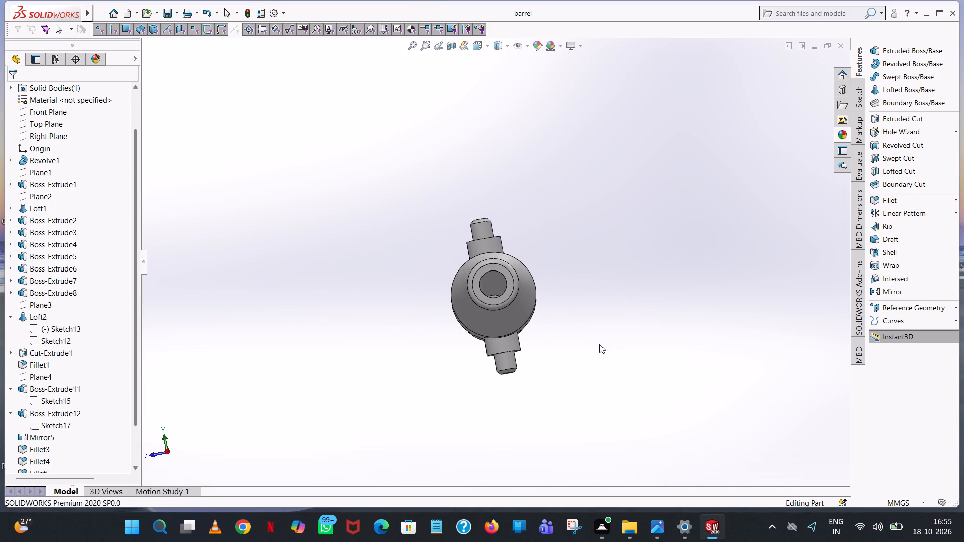
scroll(496, 278, "down", 7)
middle_click_drag(495, 290, 495, 295)
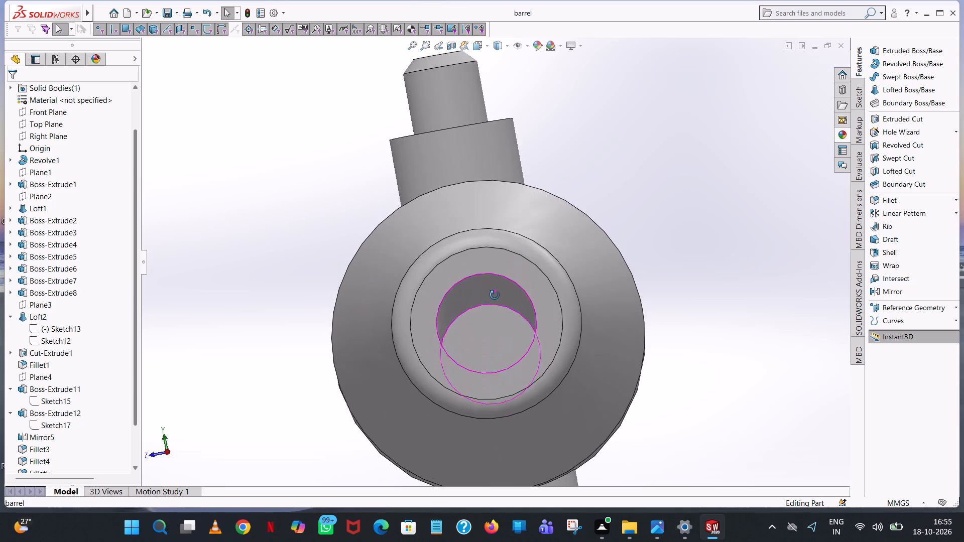
middle_click_drag(495, 295, 498, 296)
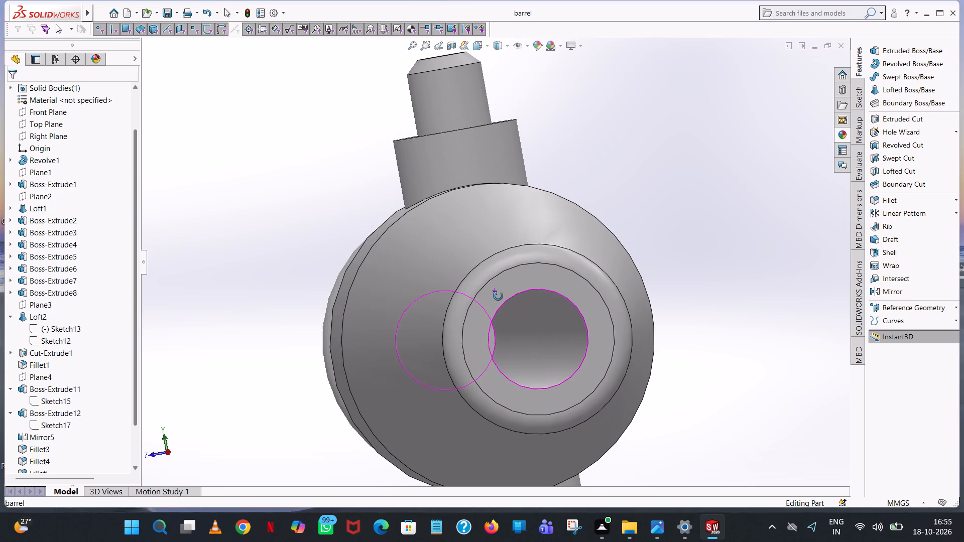
middle_click_drag(498, 296, 495, 297)
scroll(495, 297, "up", 8)
middle_click_drag(495, 297, 534, 265)
Save the barrel part.
left_click(165, 9)
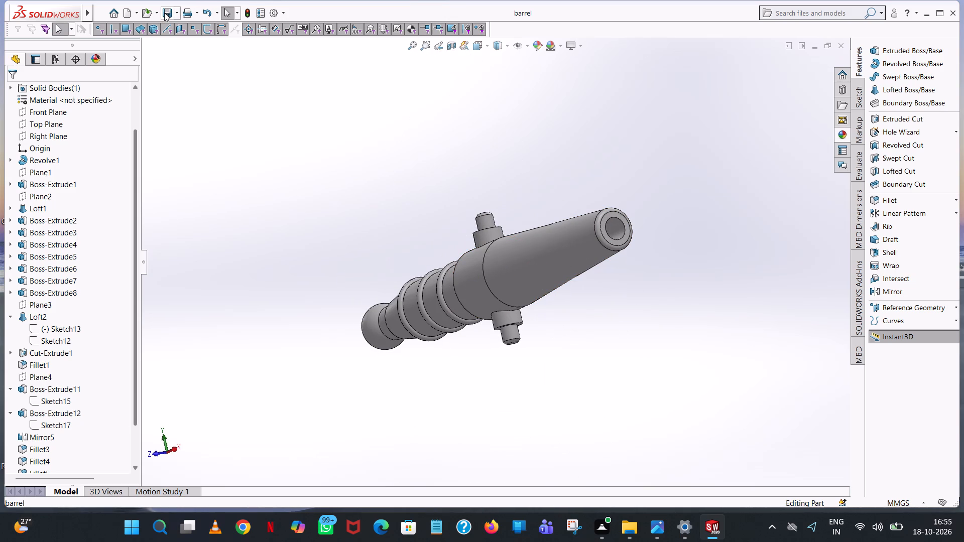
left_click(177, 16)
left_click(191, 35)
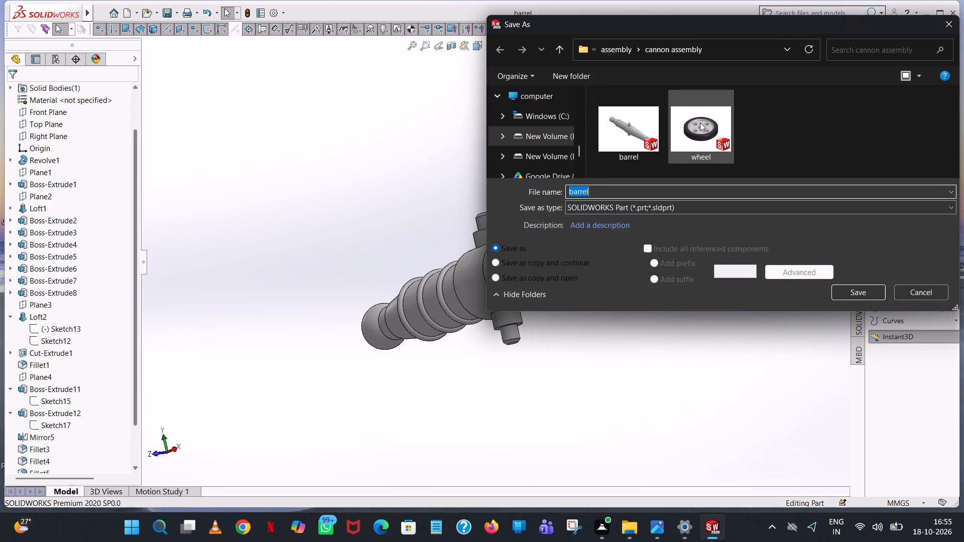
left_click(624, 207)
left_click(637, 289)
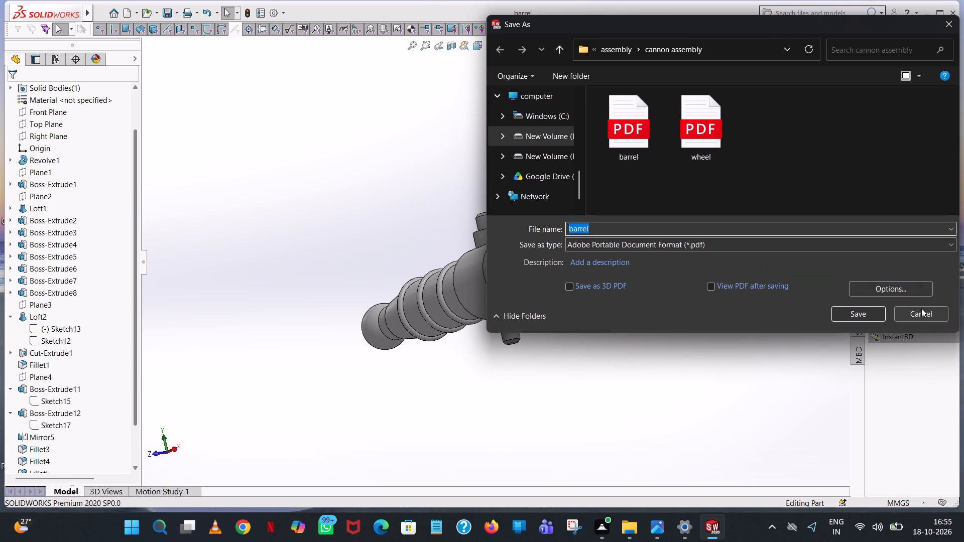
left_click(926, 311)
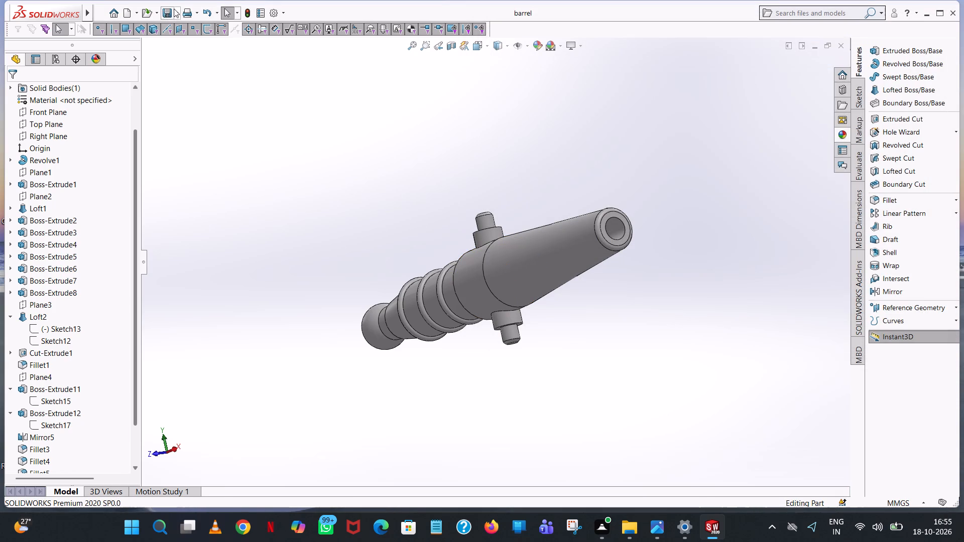
Create a new part document for the next cannon assembly component.
left_click(124, 9)
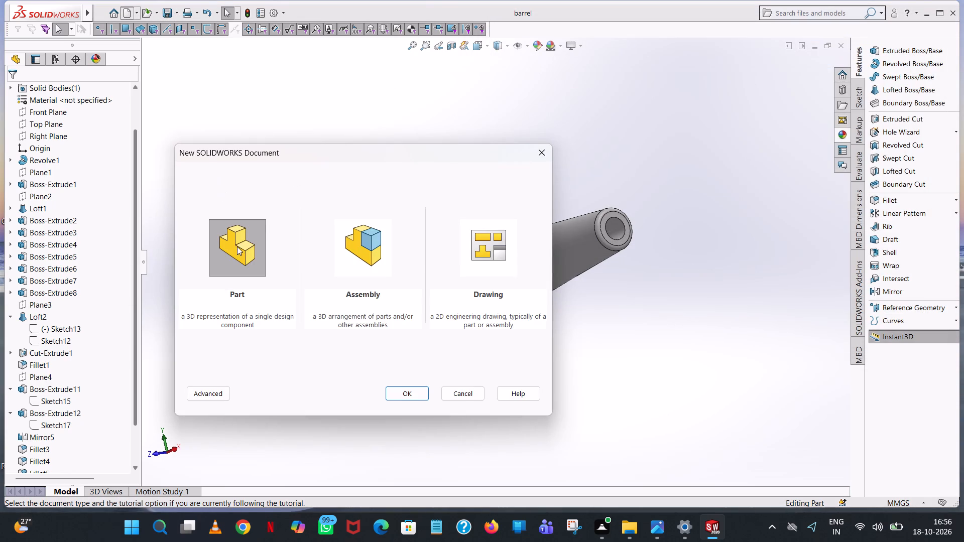
double_click(237, 247)
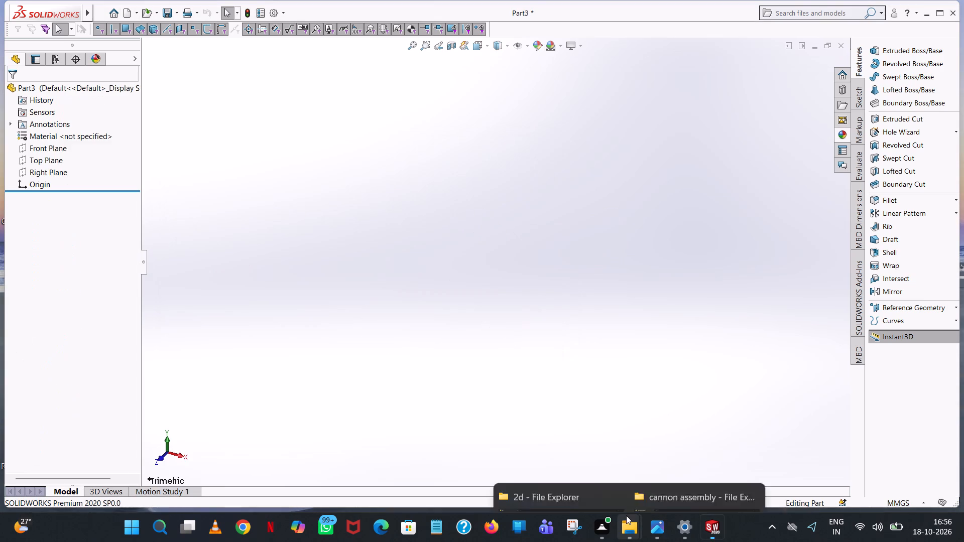
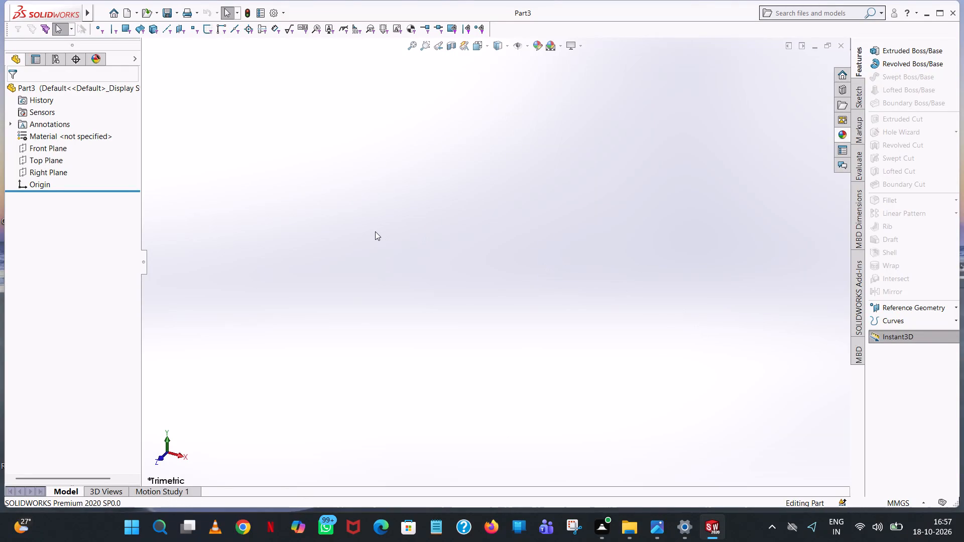
Start a sketch on the Front Plane and draw a 70 mm horizontal line from the origin along positive X.
left_click(40, 152)
left_click(48, 138)
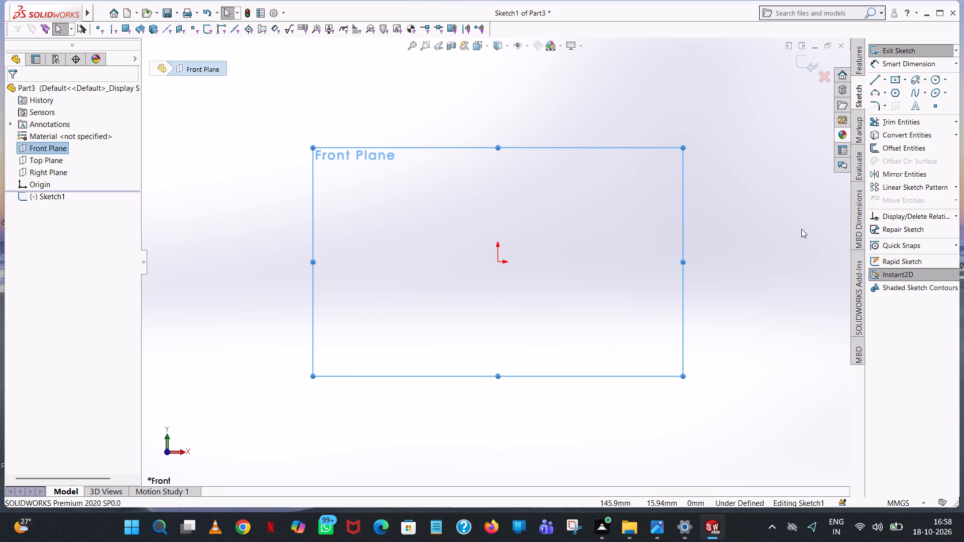
left_click(874, 84)
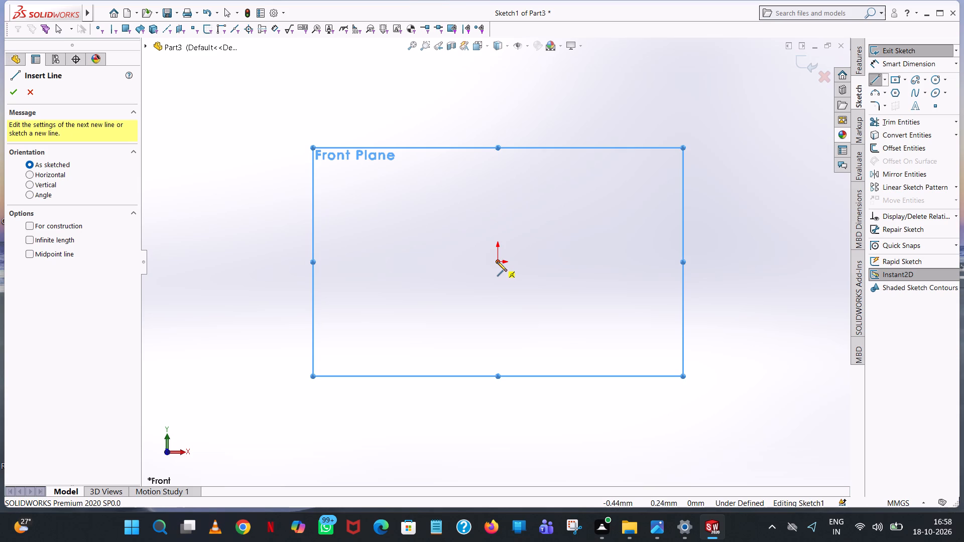
left_click(497, 261)
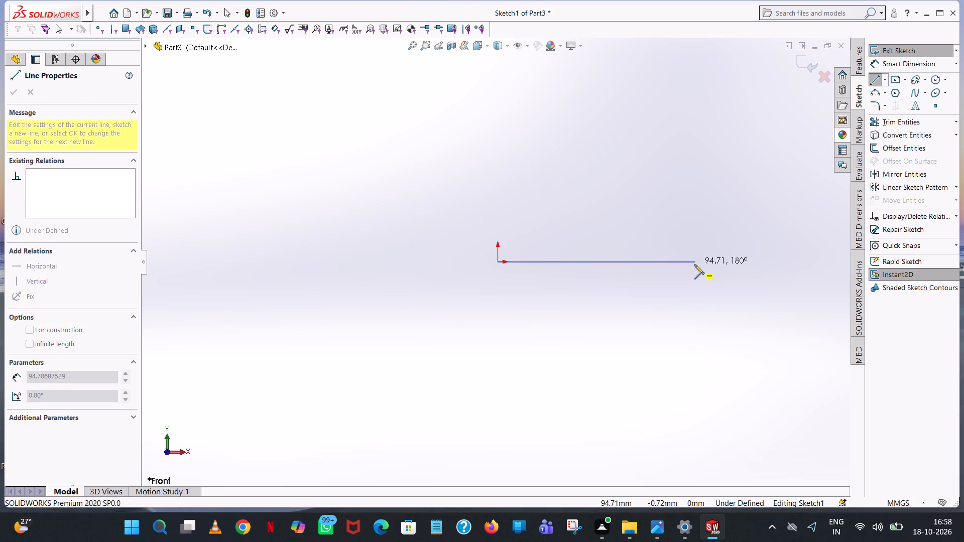
left_click(694, 263)
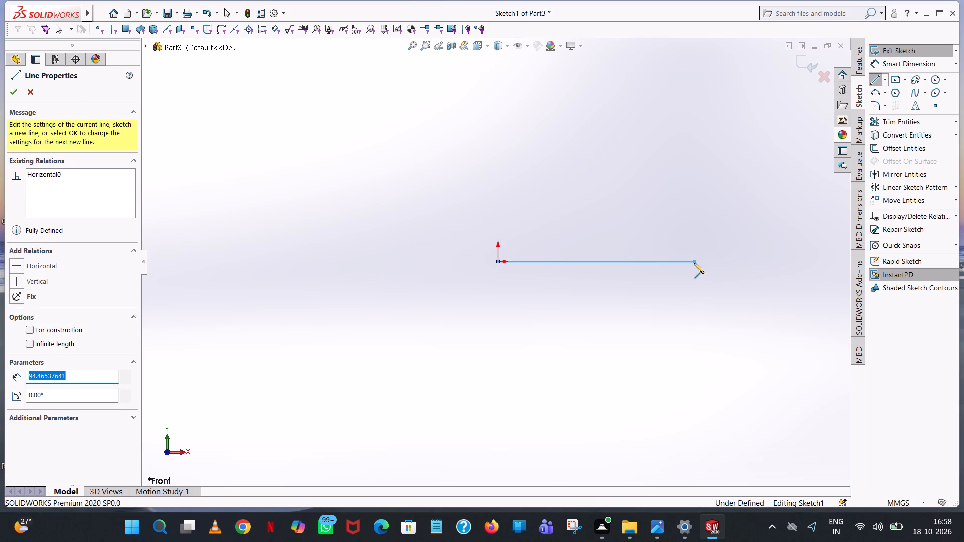
type("70")
key("Return")
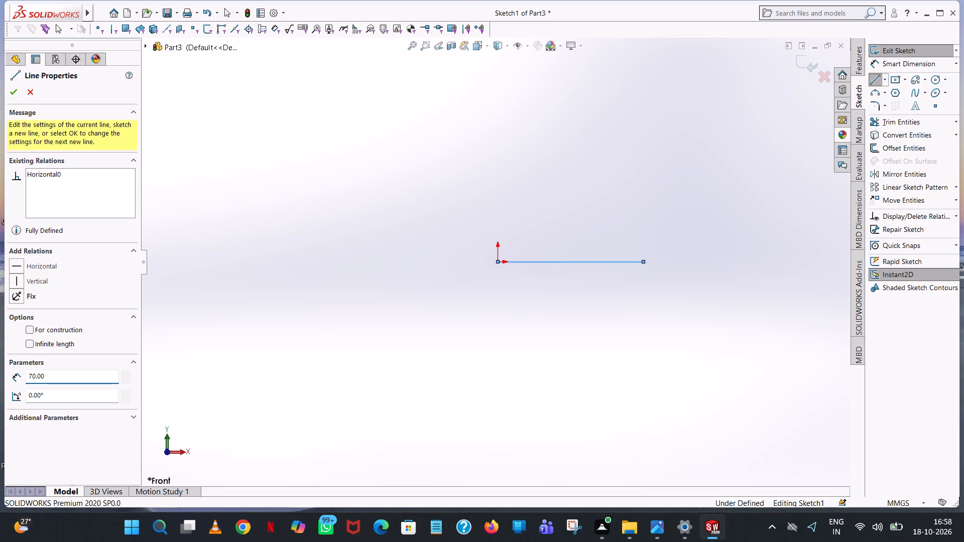
Draw a vertical line downward from the free end of the 70 mm line and set its length to 4 mm.
scroll(647, 281, "down", 4)
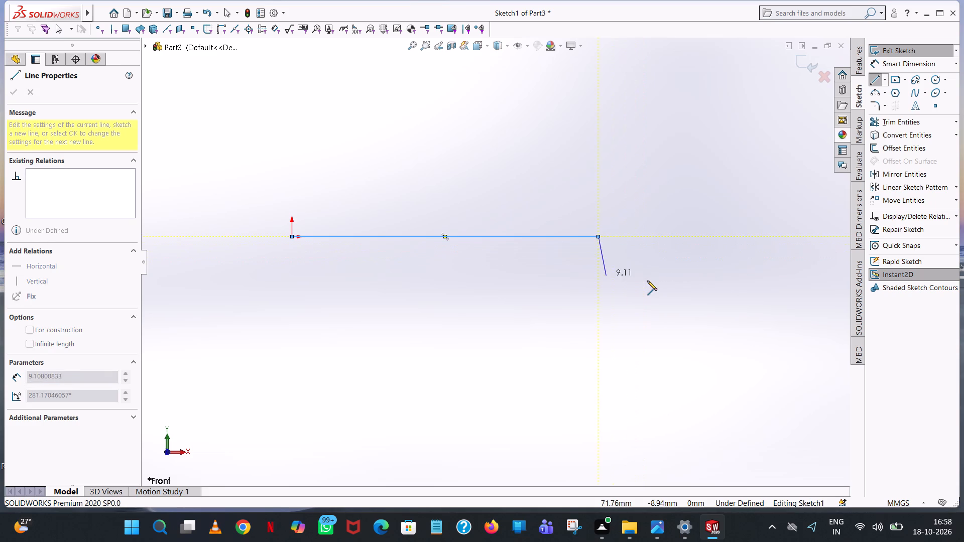
left_click(597, 274)
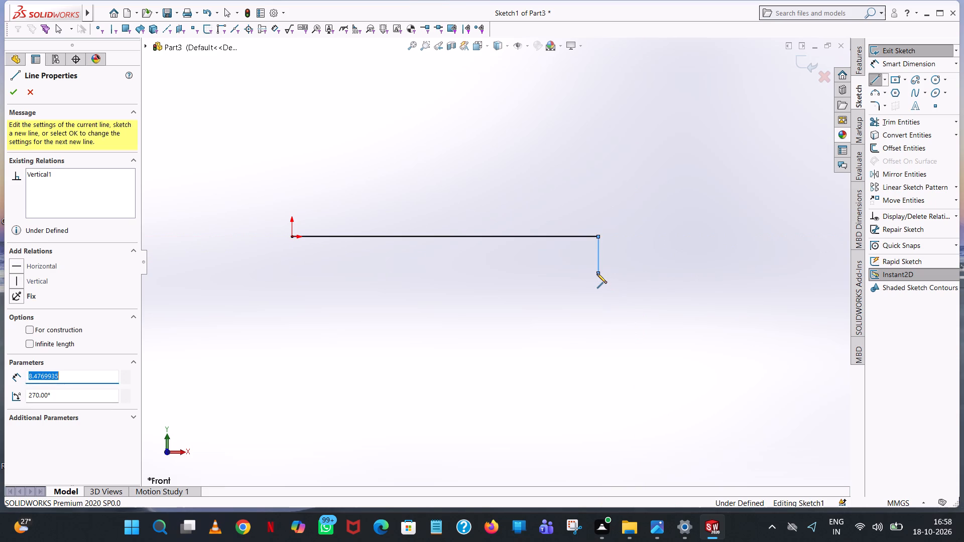
right_click(598, 273)
left_click(638, 277)
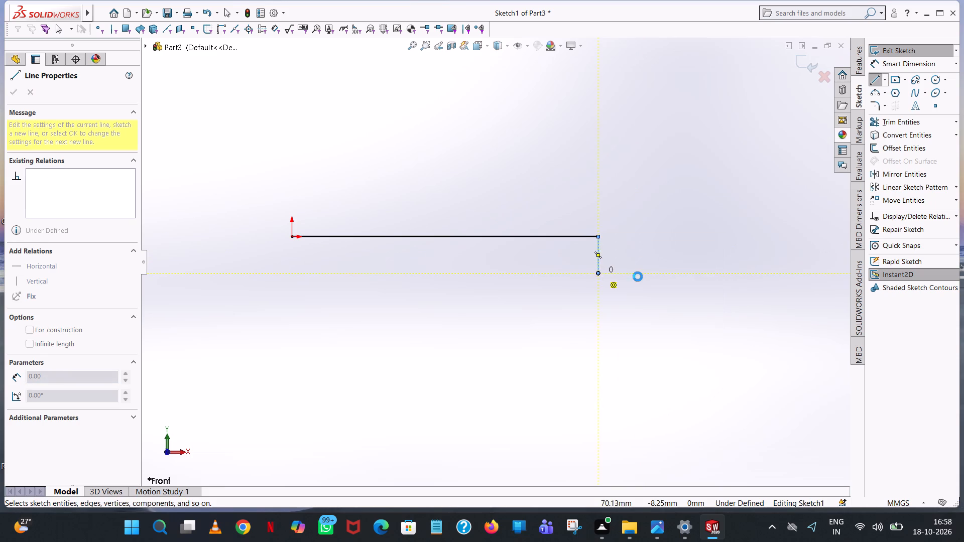
left_click(599, 267)
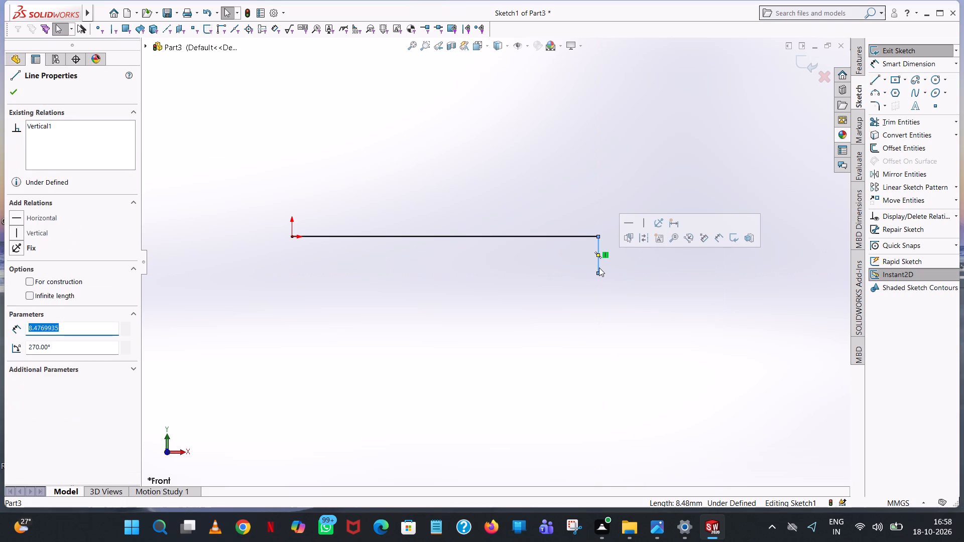
key("4")
key("Return")
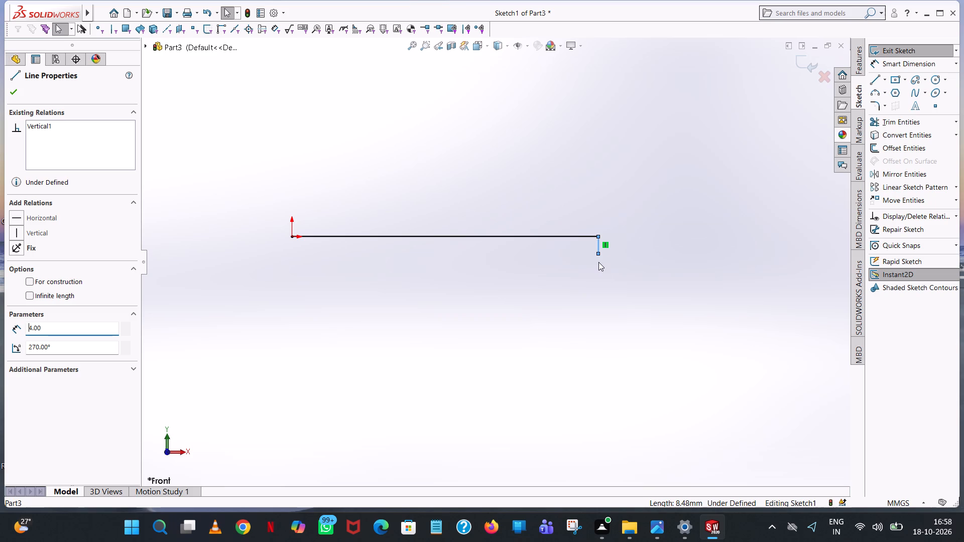
left_click(698, 166)
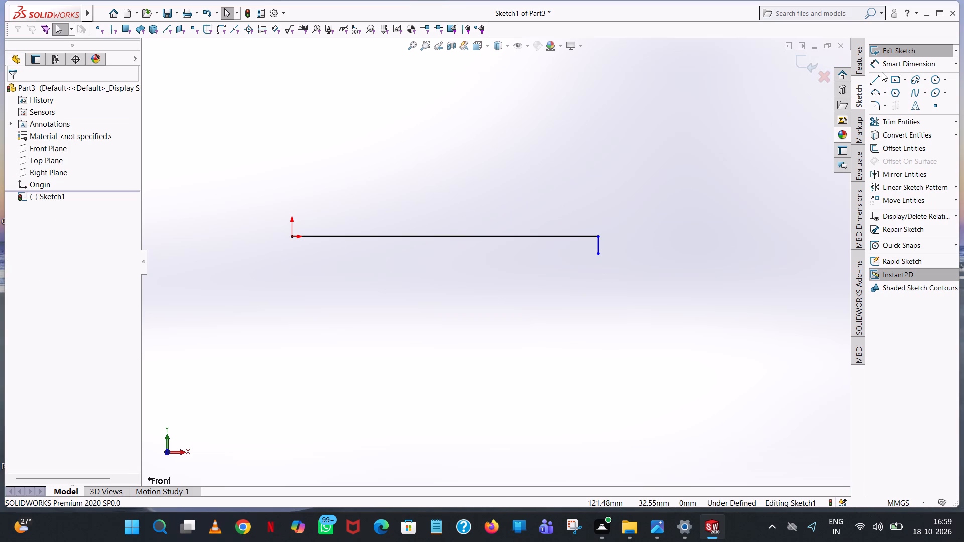
Draw a 13 mm horizontal line from the lower end of the 4 mm line, running back toward the origin side.
left_click(877, 76)
scroll(558, 237, "down", 3)
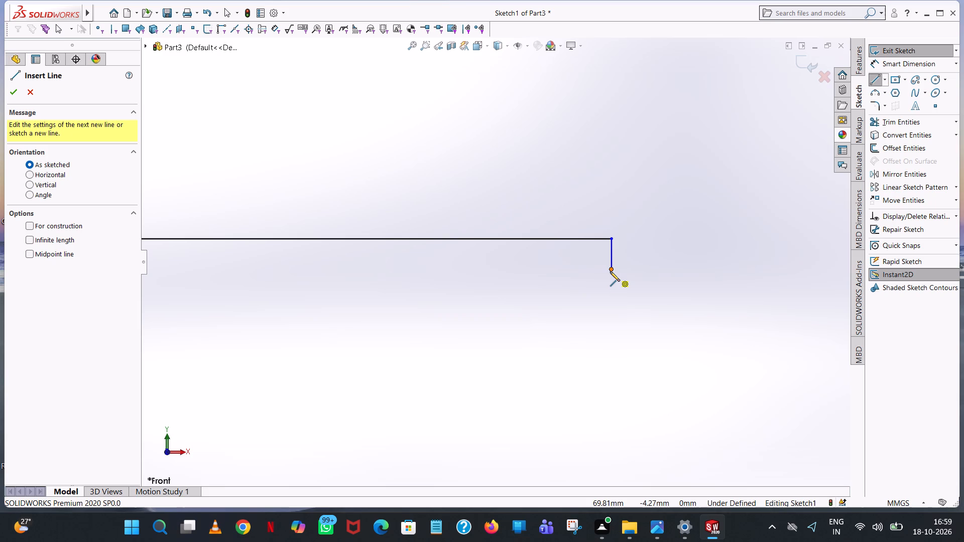
left_click(610, 269)
left_click(510, 270)
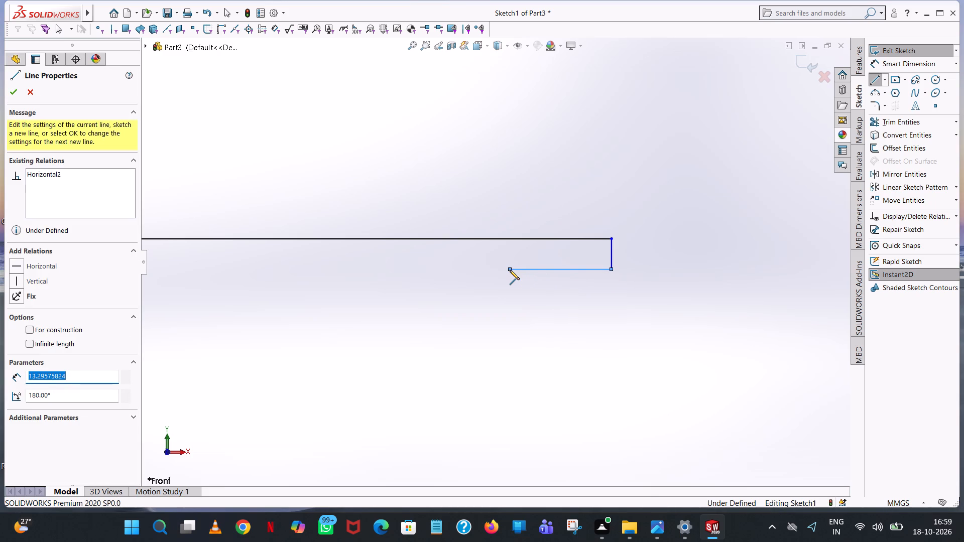
type("13")
key("Return")
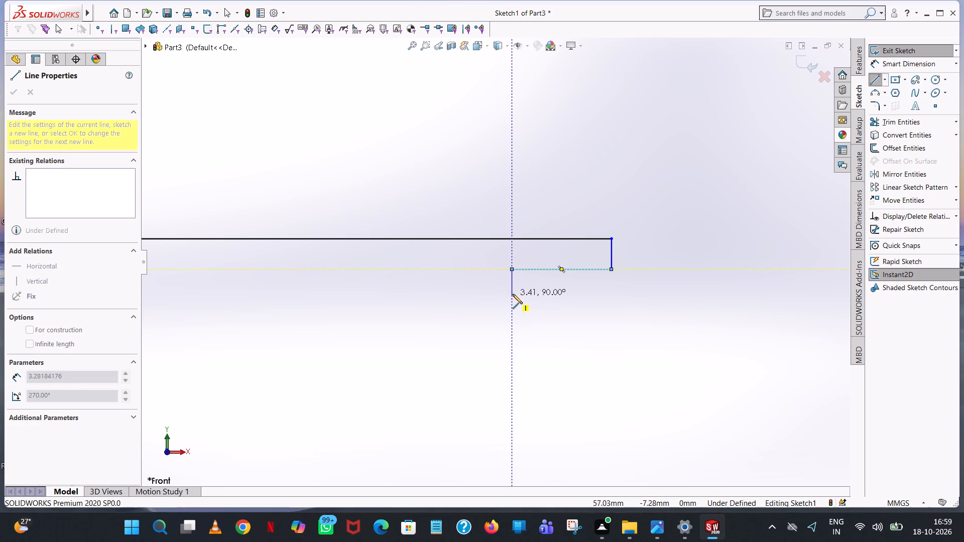
Draw a 1 mm vertical line downward from the inner end of the 13 mm line.
scroll(511, 290, "down", 4)
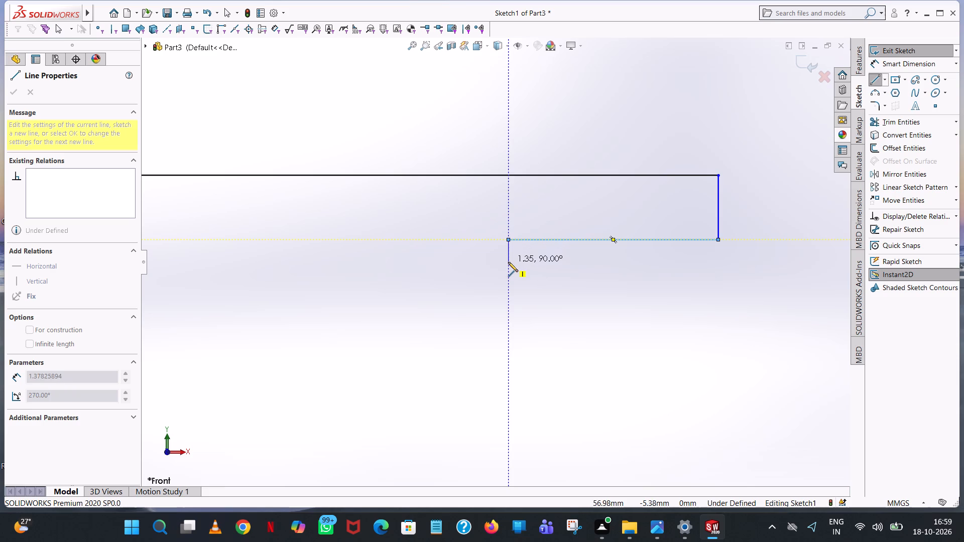
left_click(508, 262)
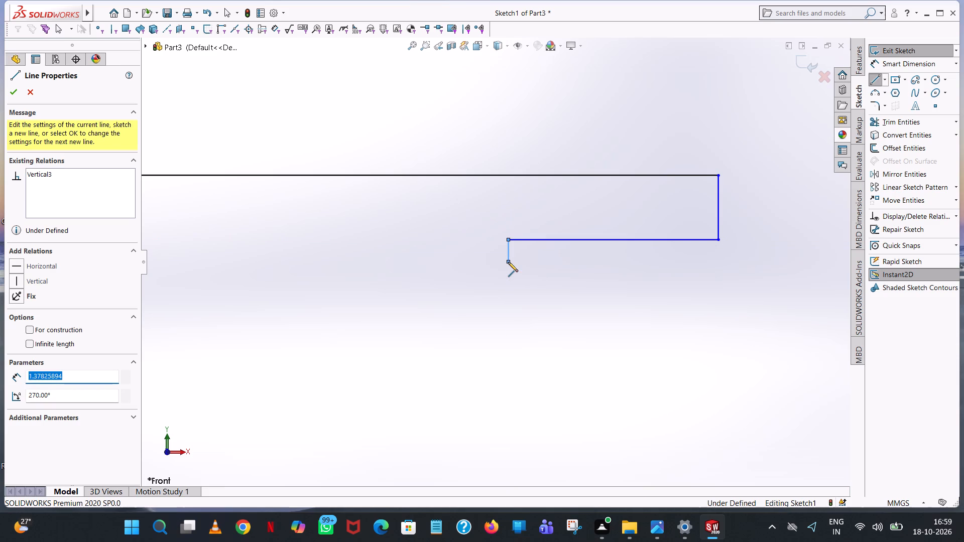
key("1")
key("Return")
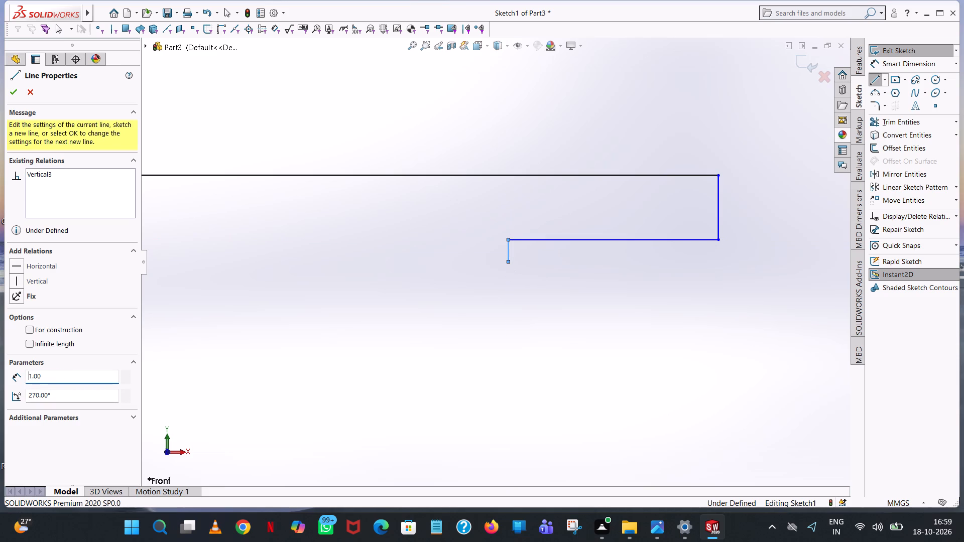
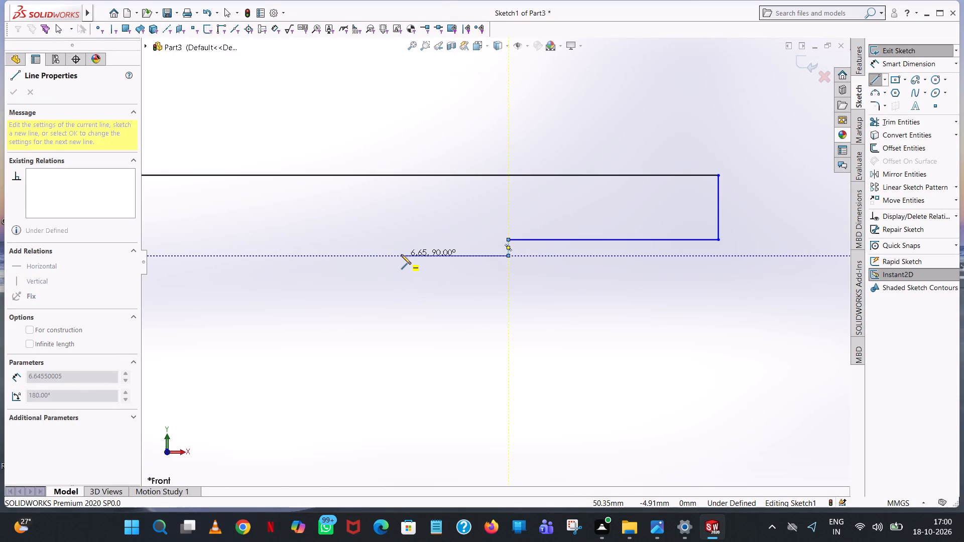
Continue the stepped profile with a 5 mm horizontal line toward the origin side and a 1 mm vertical line downward.
left_click(450, 253)
key("5")
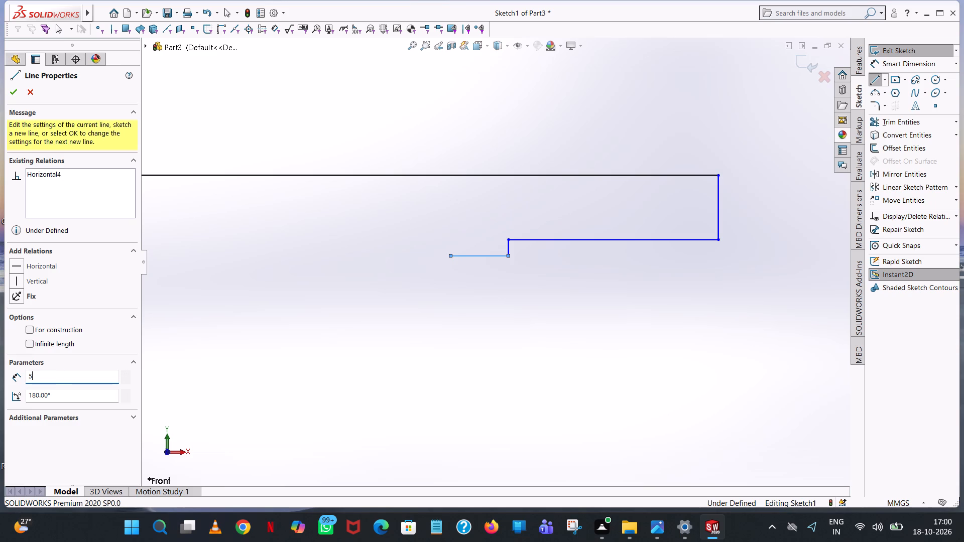
key("Return")
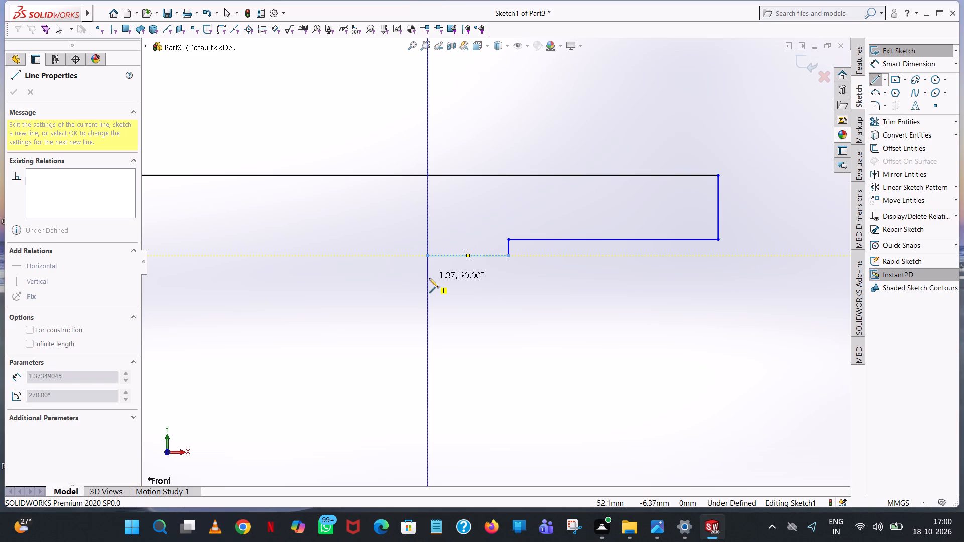
left_click(429, 278)
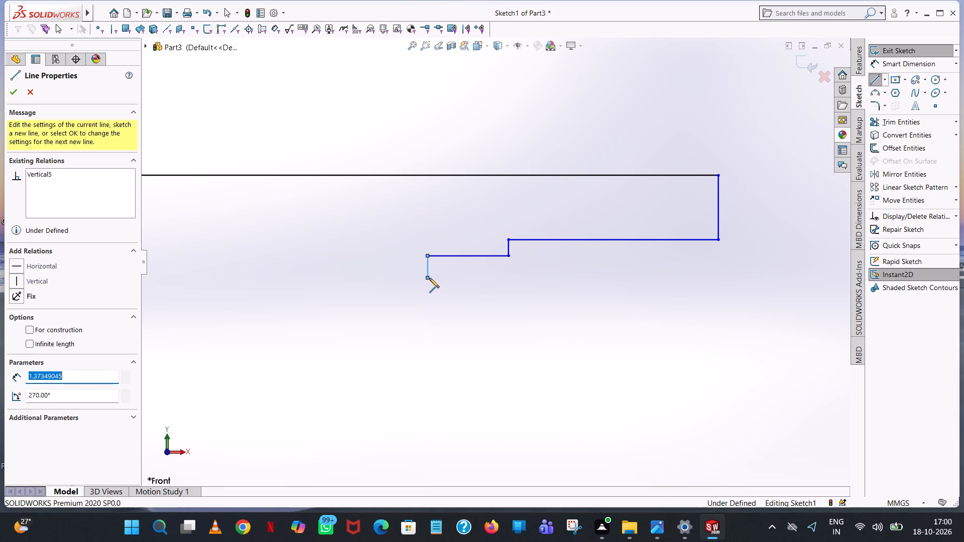
key("1")
key("Return")
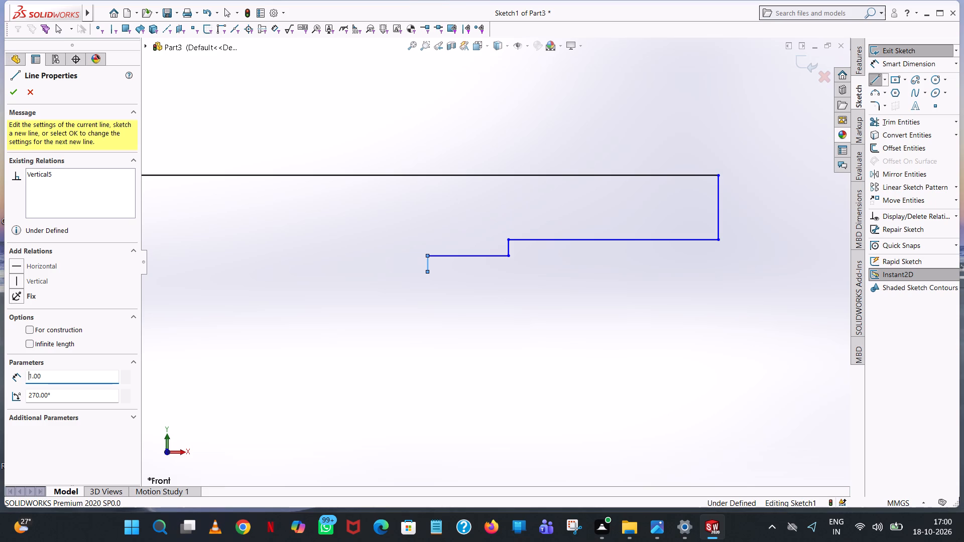
Draw a 34 mm horizontal line toward the origin side from the lower end of the last 1 mm line and end the chain.
scroll(243, 269, "up", 3)
left_click(247, 267)
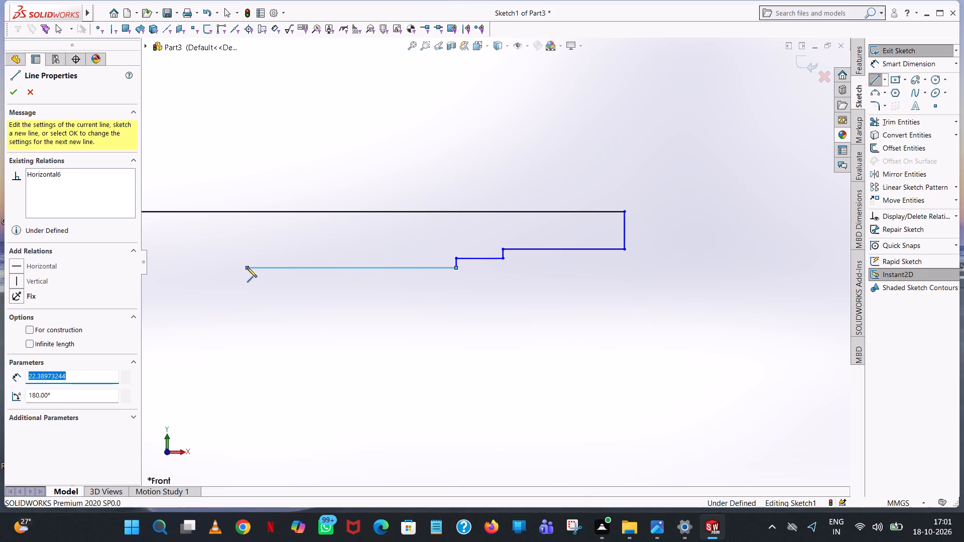
type("34")
key("Return")
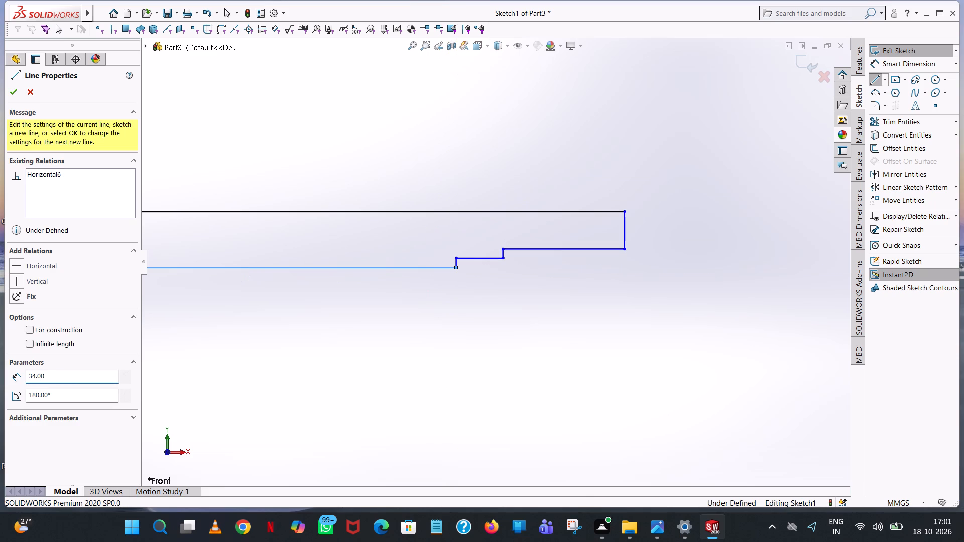
scroll(248, 267, "up", 4)
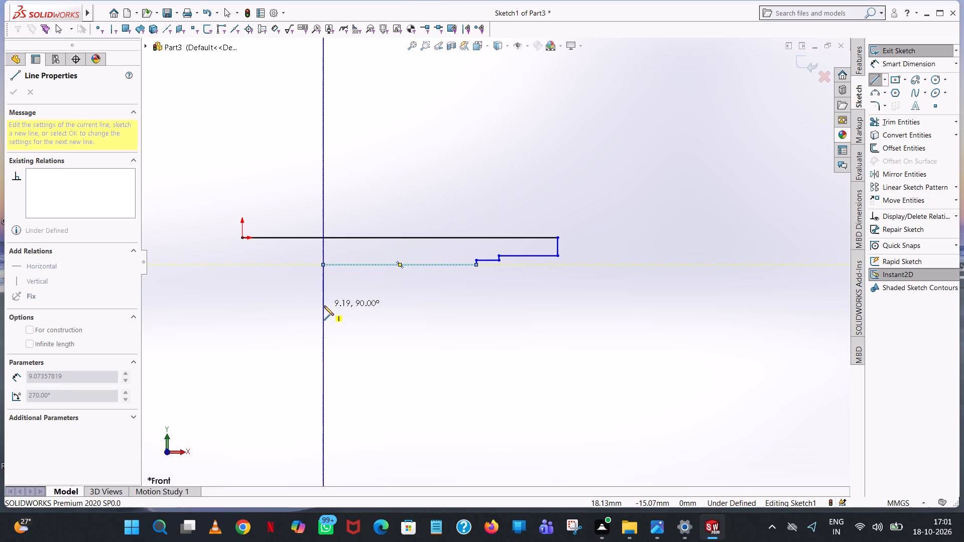
scroll(323, 245, "down", 4)
right_click(327, 249)
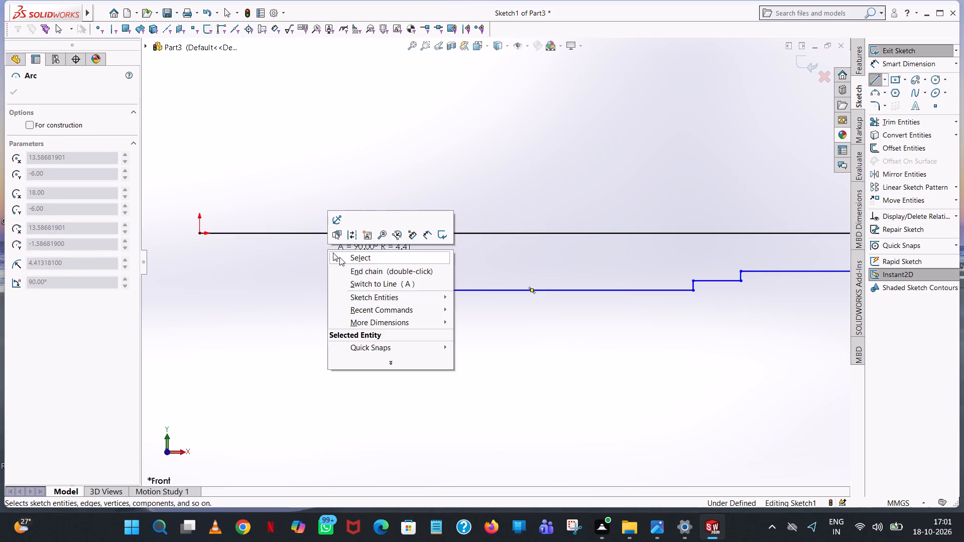
left_click(339, 257)
From the free end of the 34 mm line, draw a 1 mm vertical line upward and a 5 mm horizontal line toward the origin side.
left_click(867, 83)
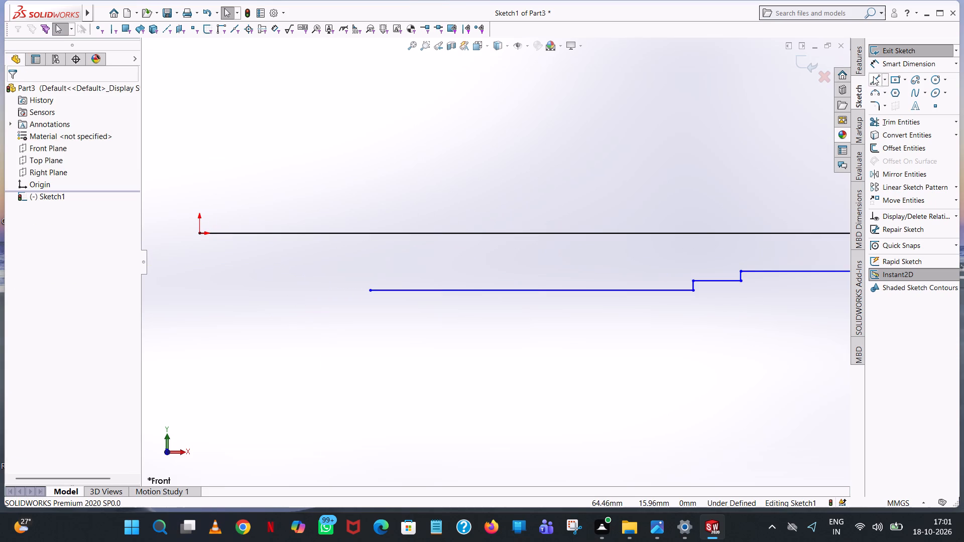
left_click(875, 75)
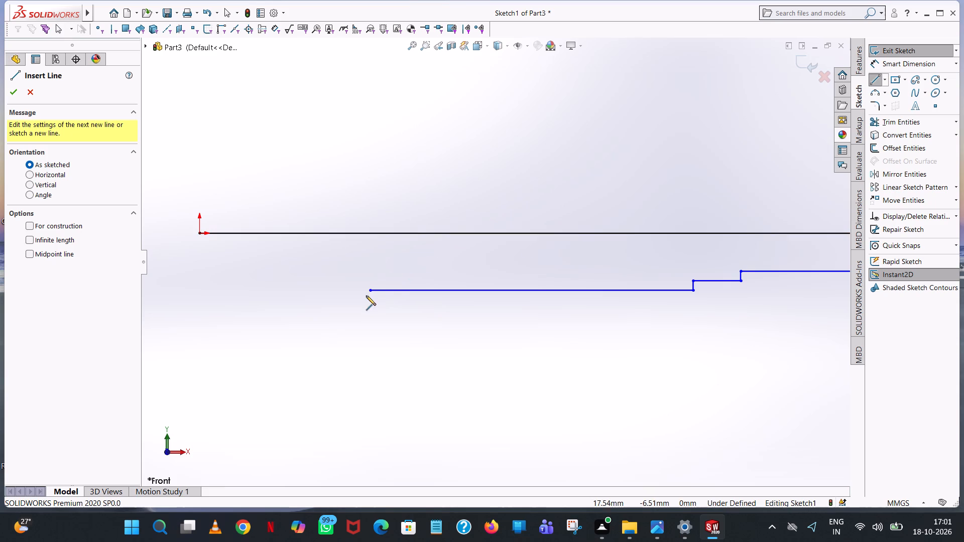
left_click(368, 291)
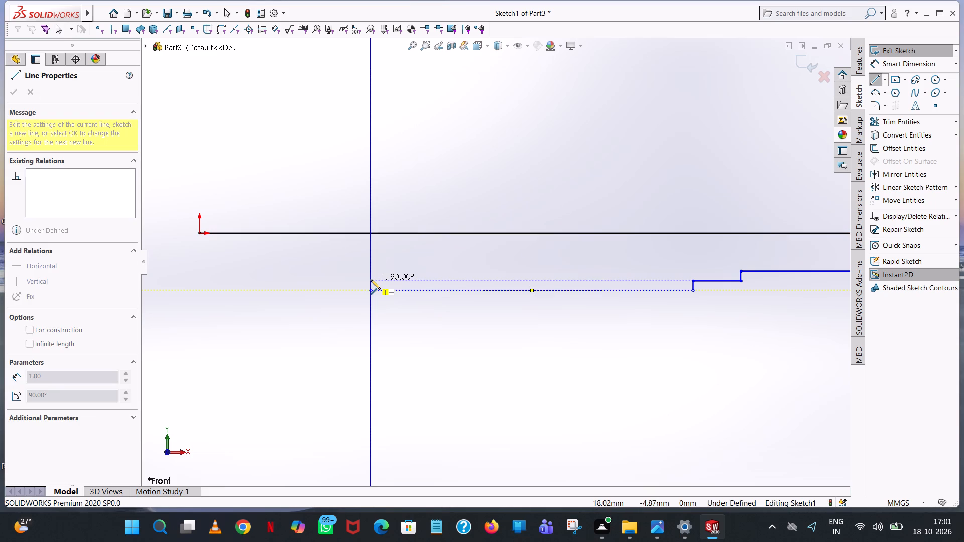
left_click(371, 280)
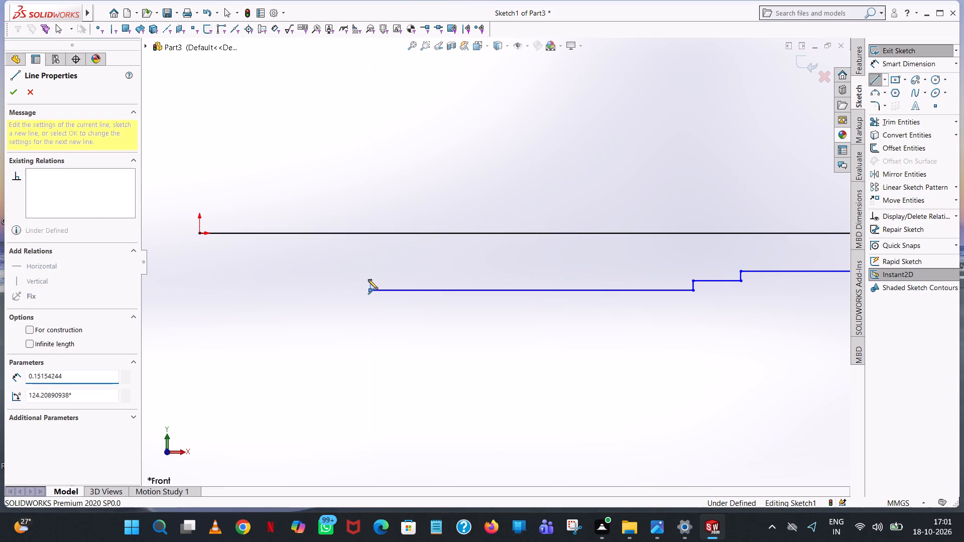
left_click(295, 280)
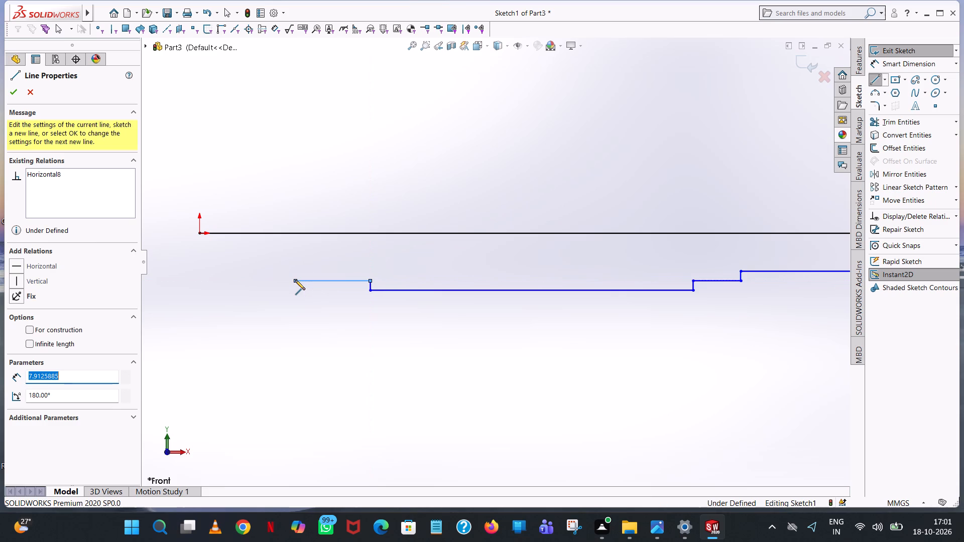
key("5")
key("Return")
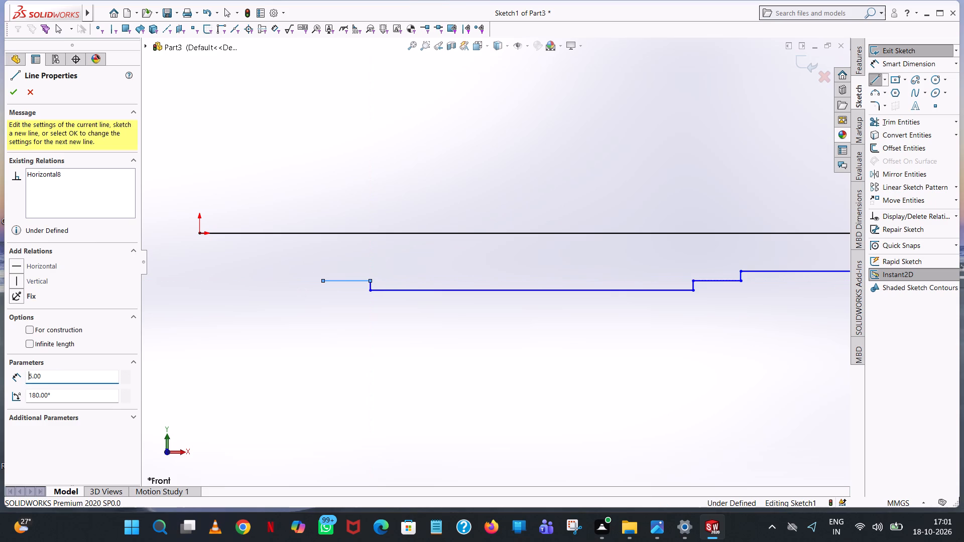
Close the profile at the origin with a 1 mm line upward, a 13 mm horizontal line and a 4 mm line upward.
left_click(322, 272)
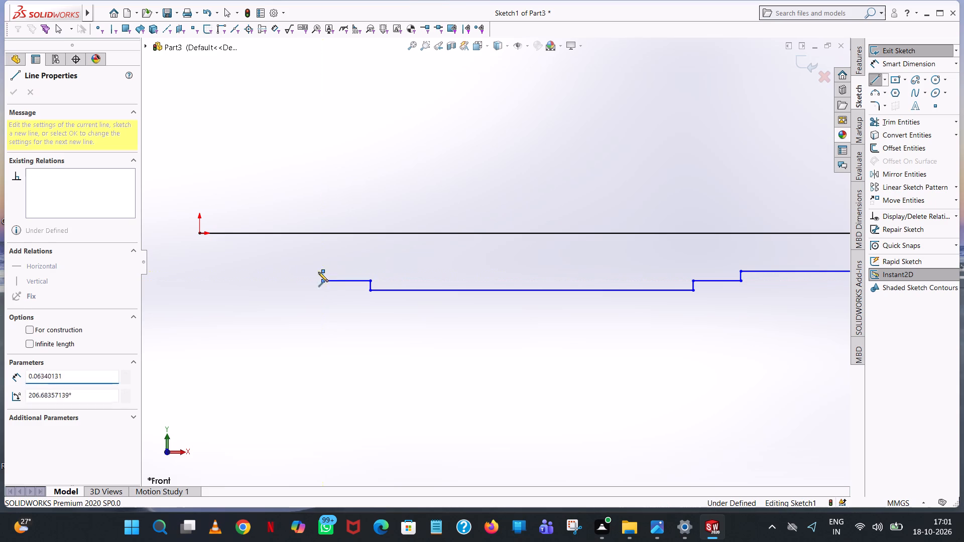
left_click(198, 269)
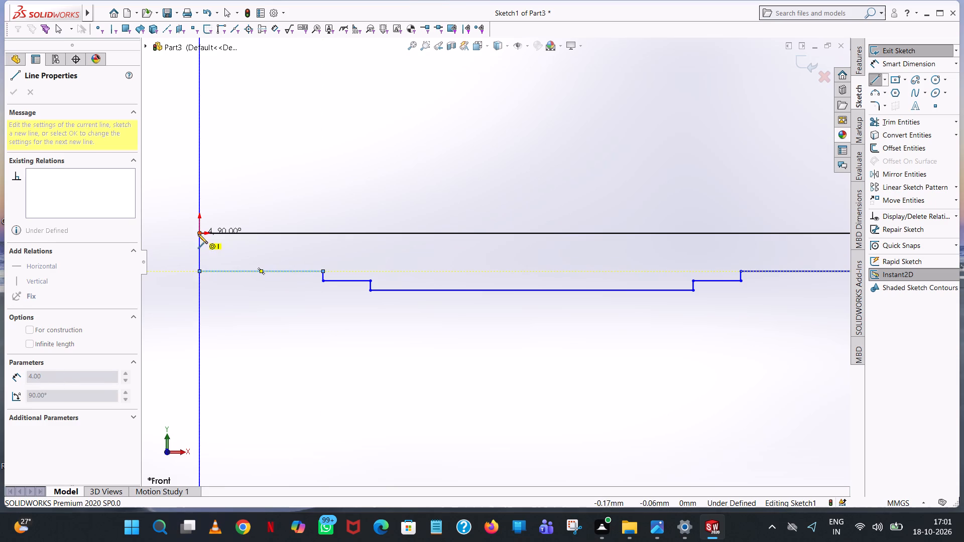
left_click(198, 234)
right_click(198, 234)
left_click(219, 240)
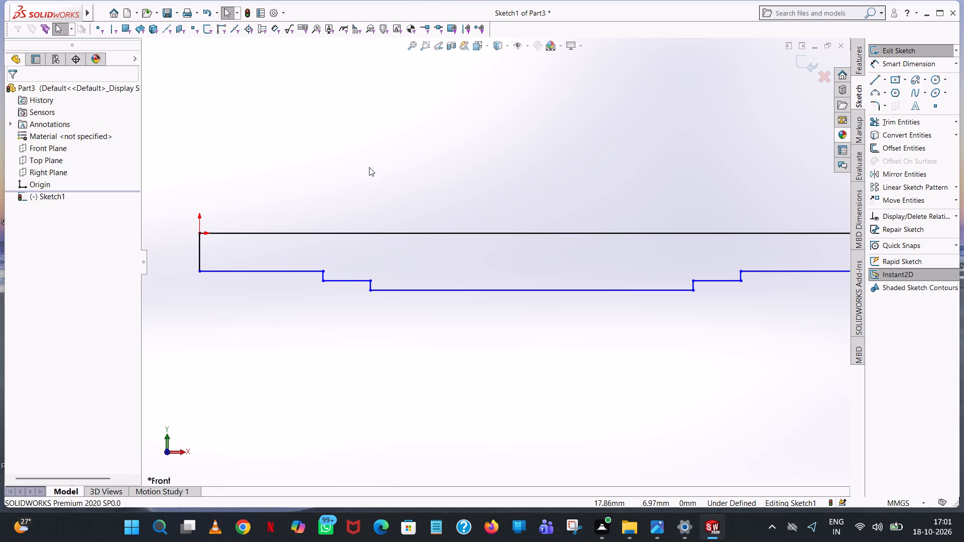
Dimension the vertical end line farthest from the origin at 4 mm.
left_click(884, 63)
scroll(725, 179, "up", 3)
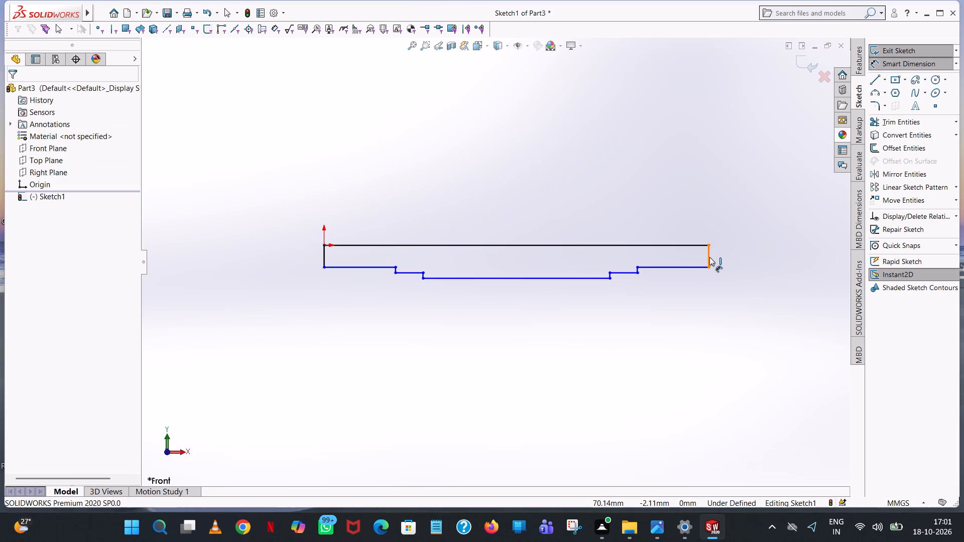
left_click(709, 257)
left_click(749, 252)
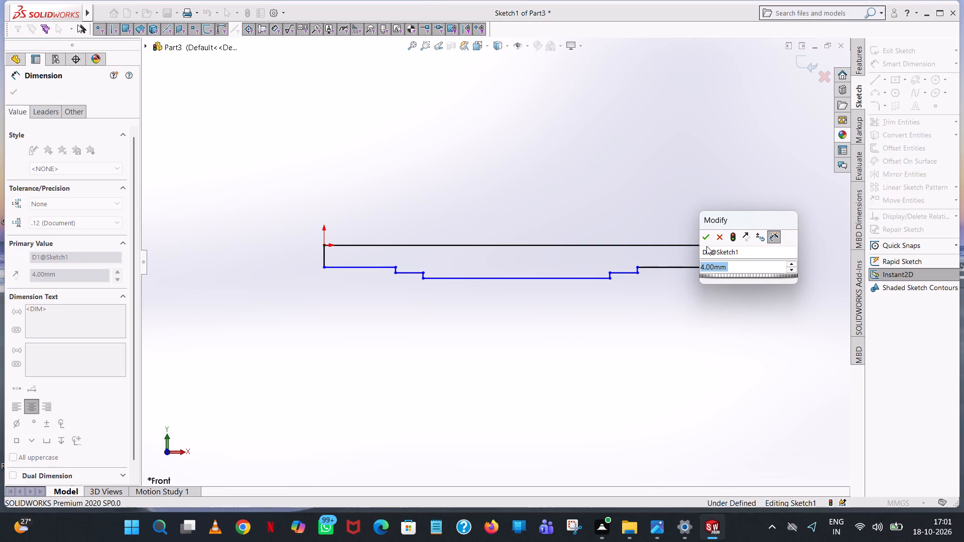
left_click(703, 237)
Dimension the distance from the long top line to the lower corner of the first step at 5 mm.
scroll(653, 269, "down", 6)
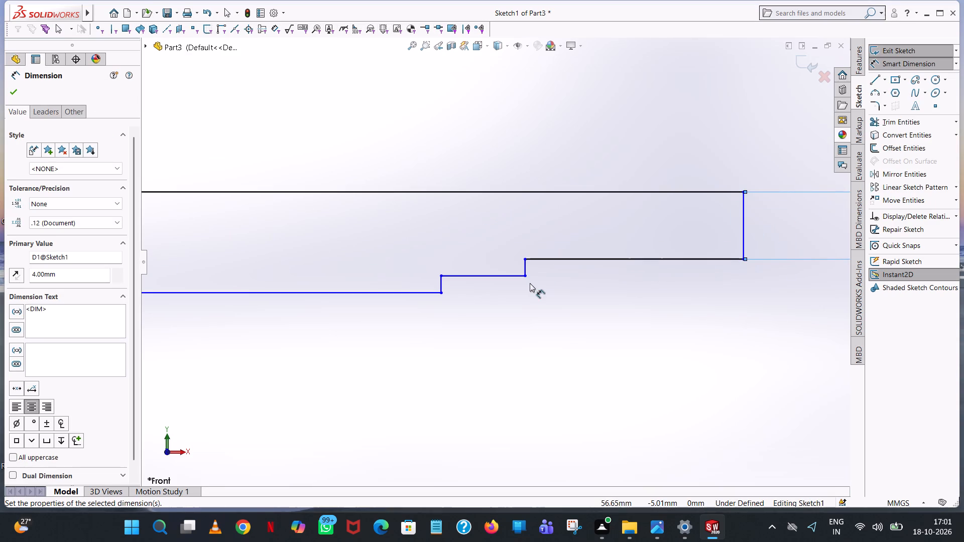
left_click(524, 277)
left_click(527, 189)
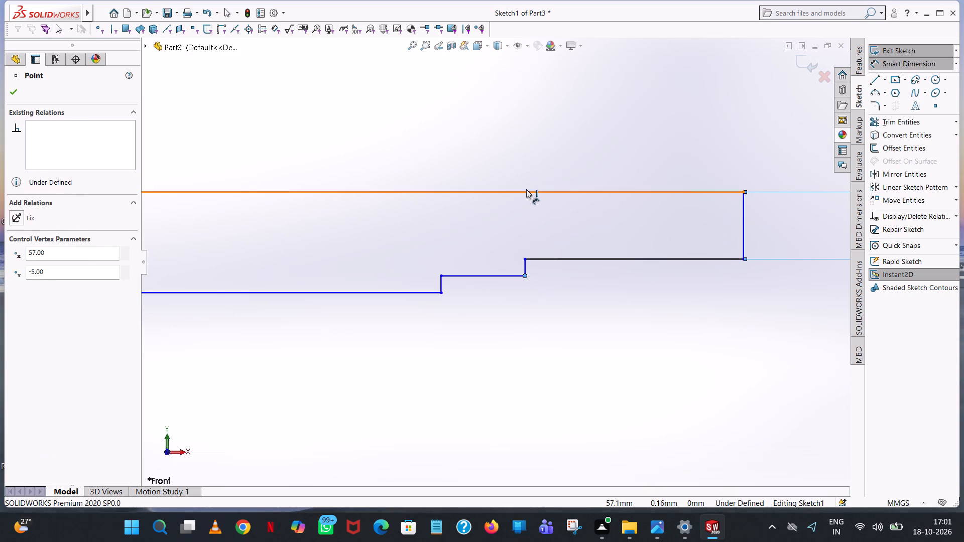
left_click(798, 238)
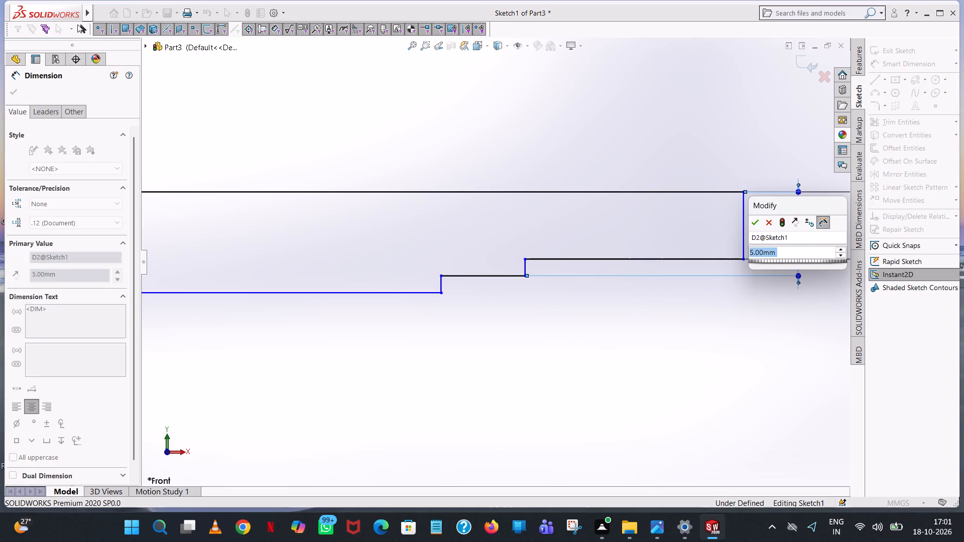
left_click(755, 223)
left_click(613, 358)
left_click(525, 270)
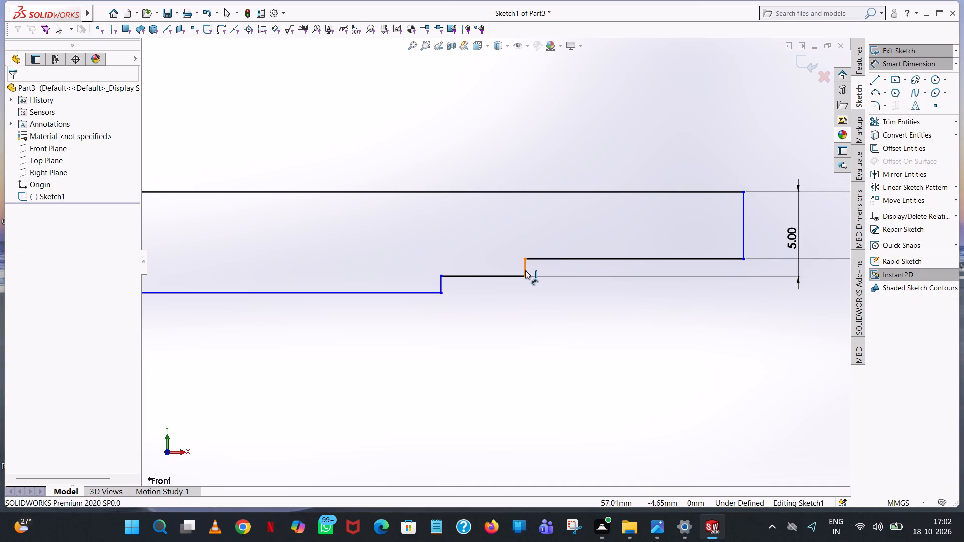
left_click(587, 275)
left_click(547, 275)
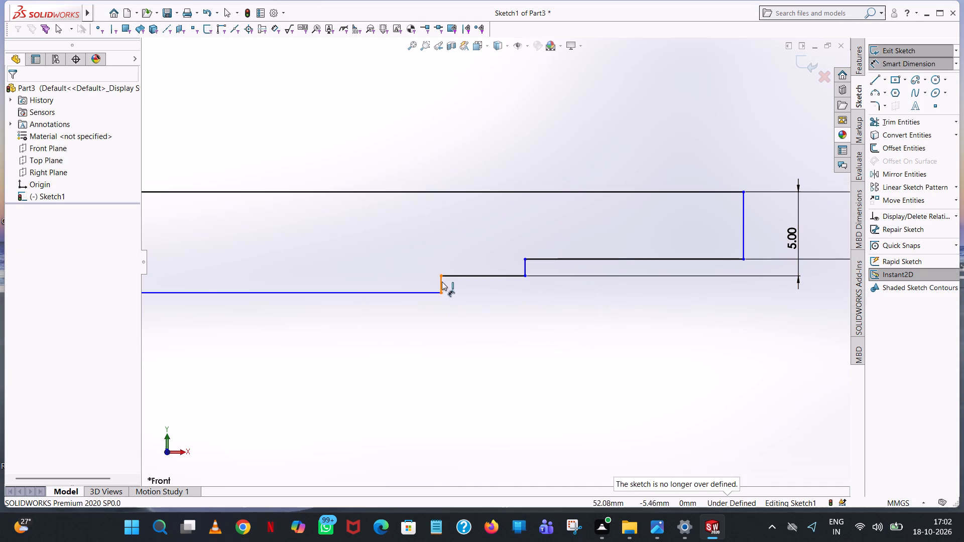
Dimension the distance from the long top line to the end of the 34 mm bottom line at 6 mm.
left_click(439, 292)
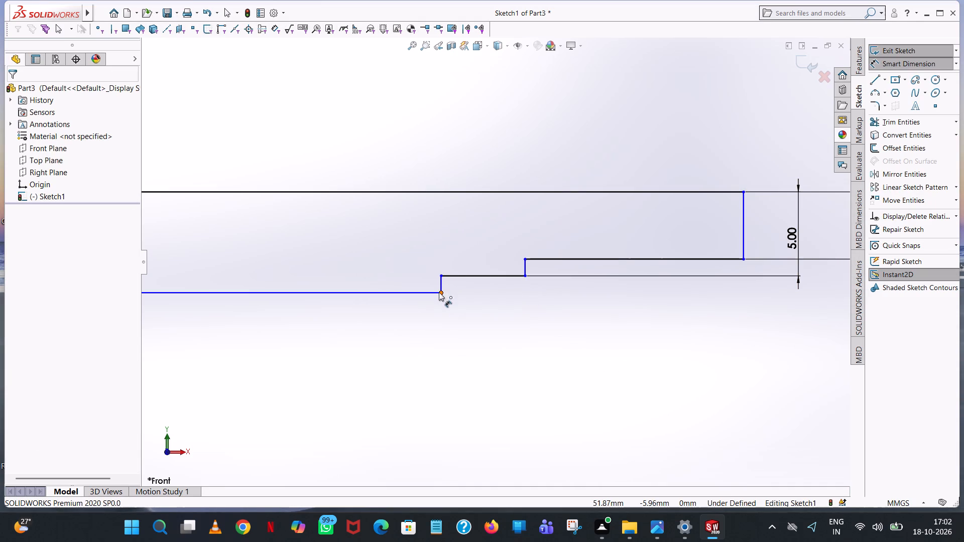
left_click(450, 193)
scroll(696, 201, "up", 5)
left_click(737, 205)
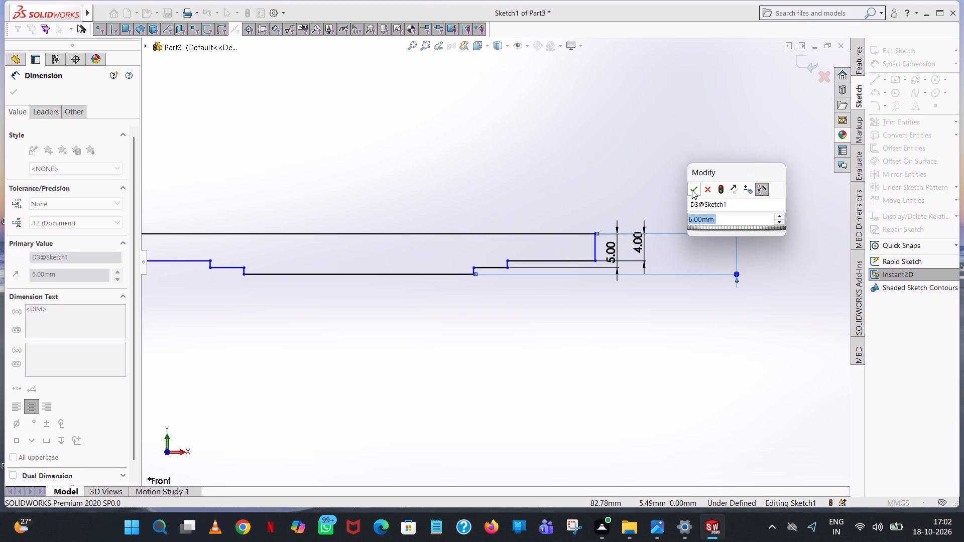
left_click(692, 190)
left_click(431, 289)
Dimension the horizontal distance from the second step's vertical line to the profile's far end line at 18 mm.
scroll(439, 287, "down", 6)
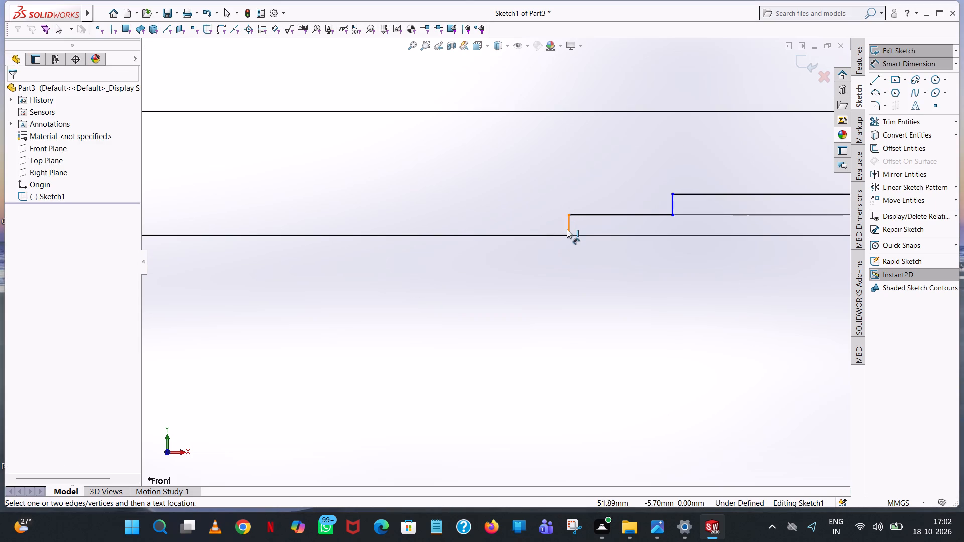
left_click(569, 228)
scroll(575, 227, "up", 4)
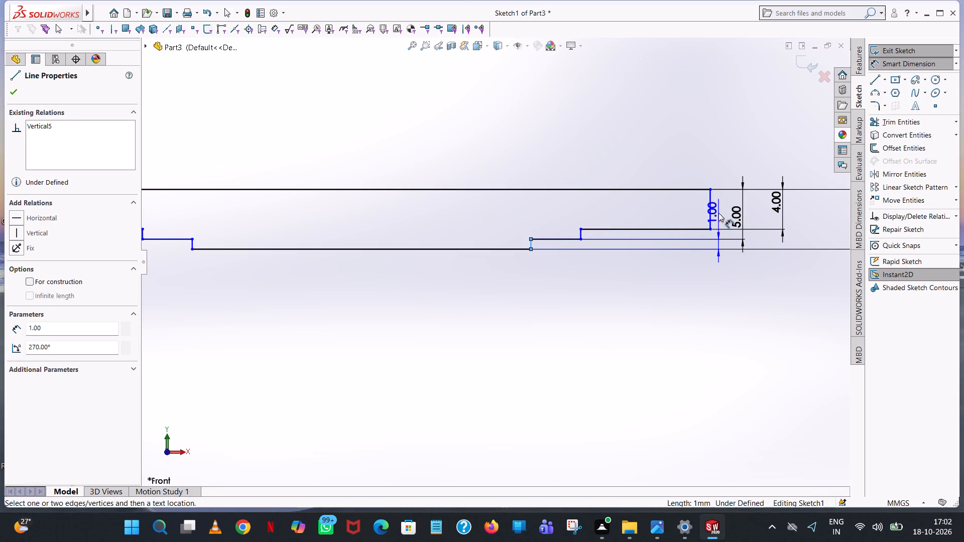
left_click(711, 212)
left_click(656, 336)
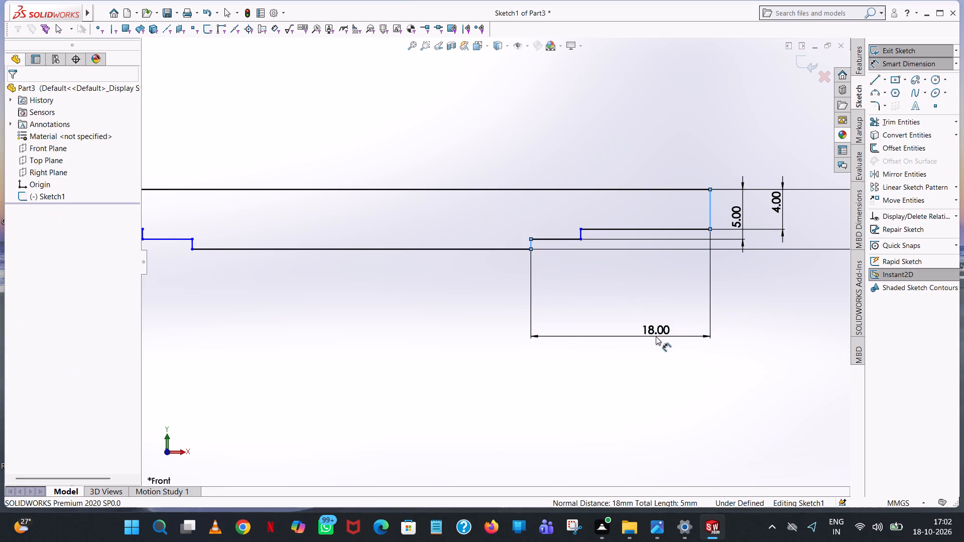
left_click(613, 321)
left_click(570, 264)
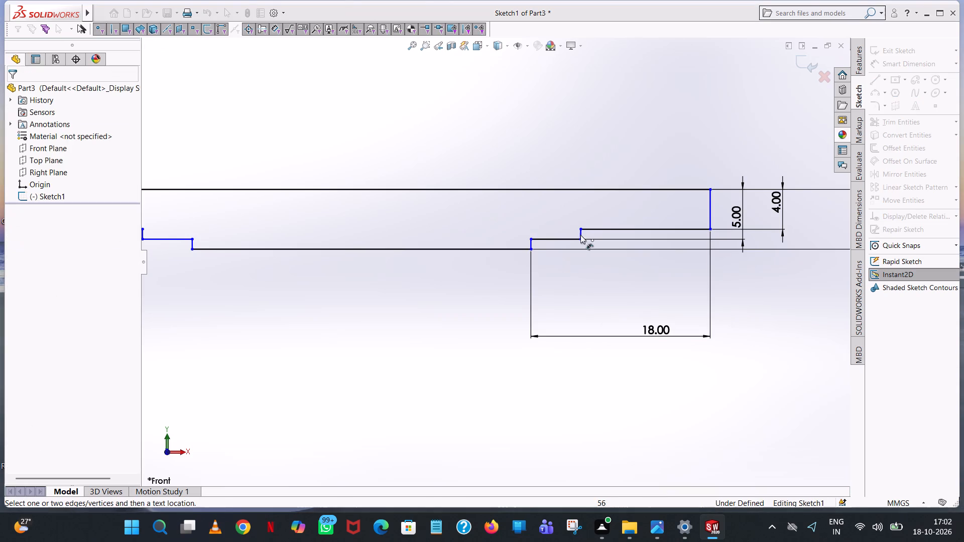
Dimension the horizontal distance from the first step's vertical line to the profile's far end line at 13 mm.
left_click(581, 234)
left_click(710, 220)
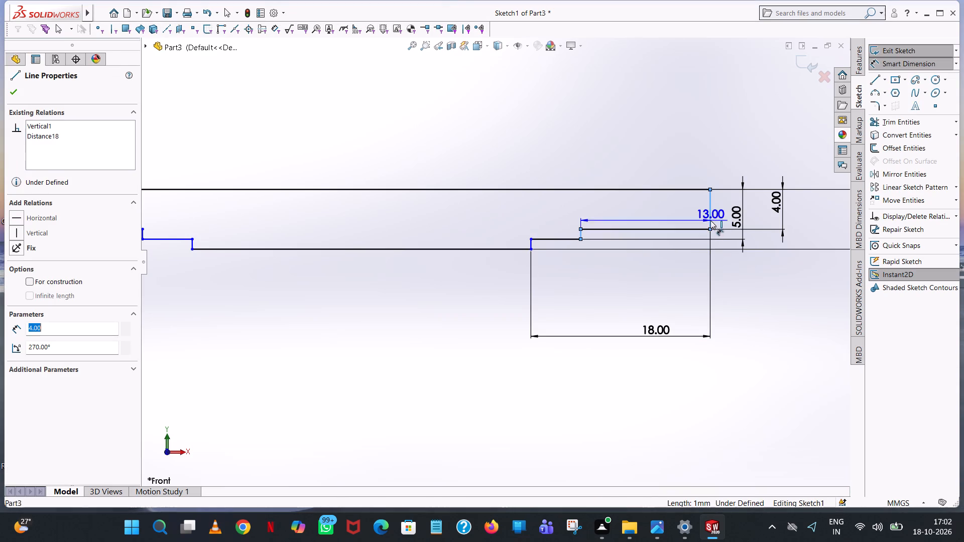
left_click(685, 280)
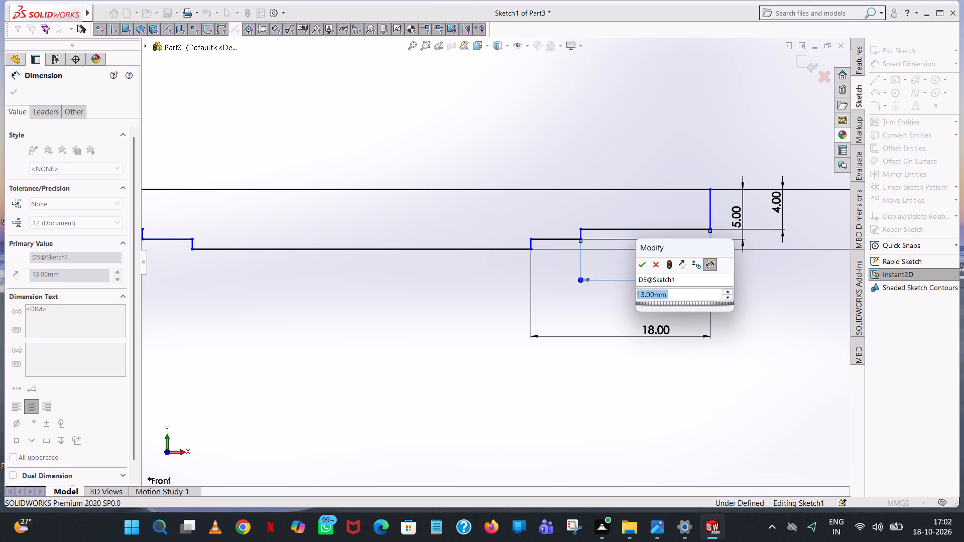
left_click(638, 260)
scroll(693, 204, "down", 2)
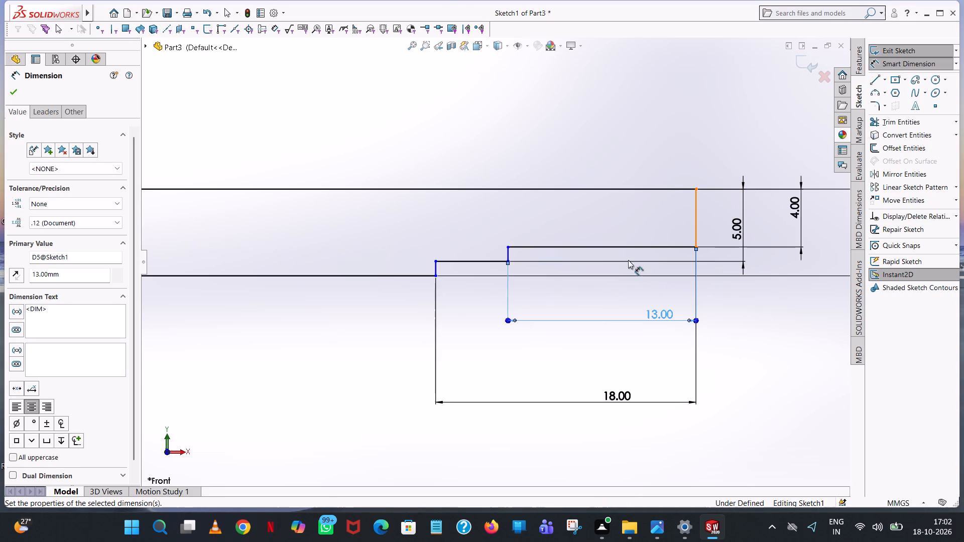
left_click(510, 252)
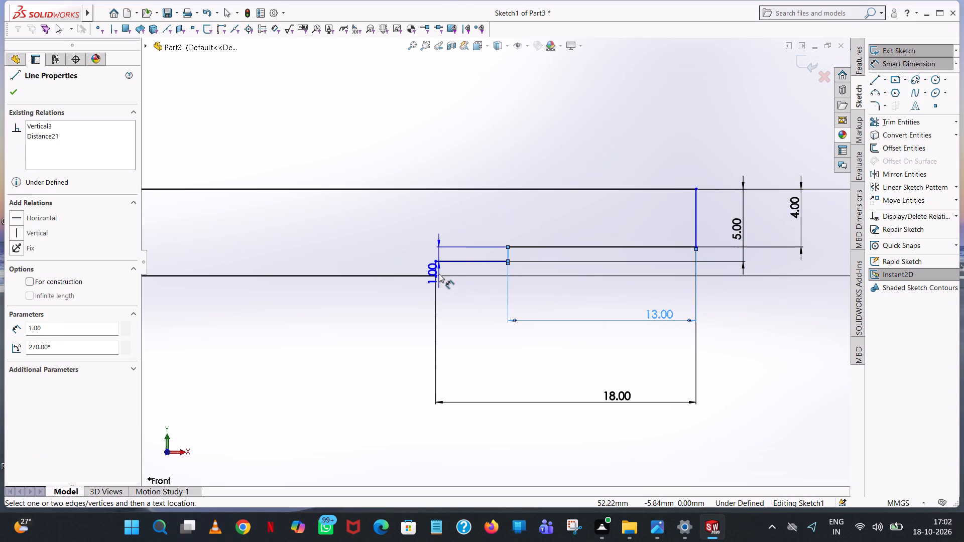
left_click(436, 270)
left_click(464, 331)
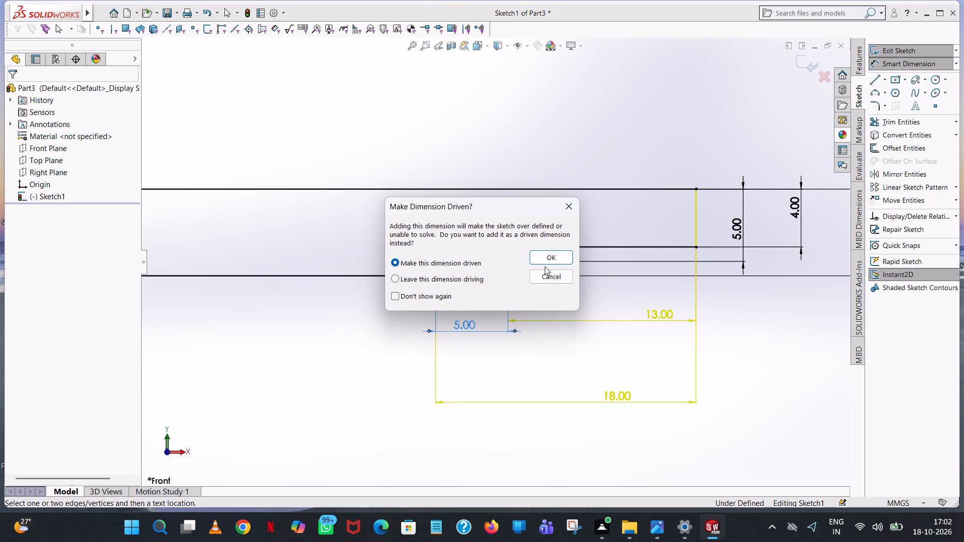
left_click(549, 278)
Dimension the horizontal distance from the end line at the origin to the nearest step's vertical line at 13 mm.
scroll(570, 257, "up", 7)
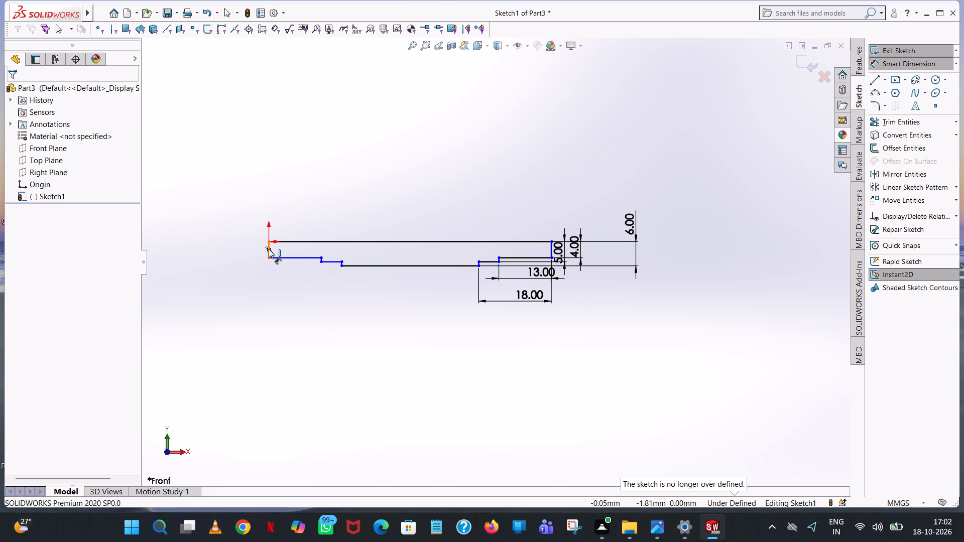
scroll(269, 249, "down", 8)
left_click(463, 264)
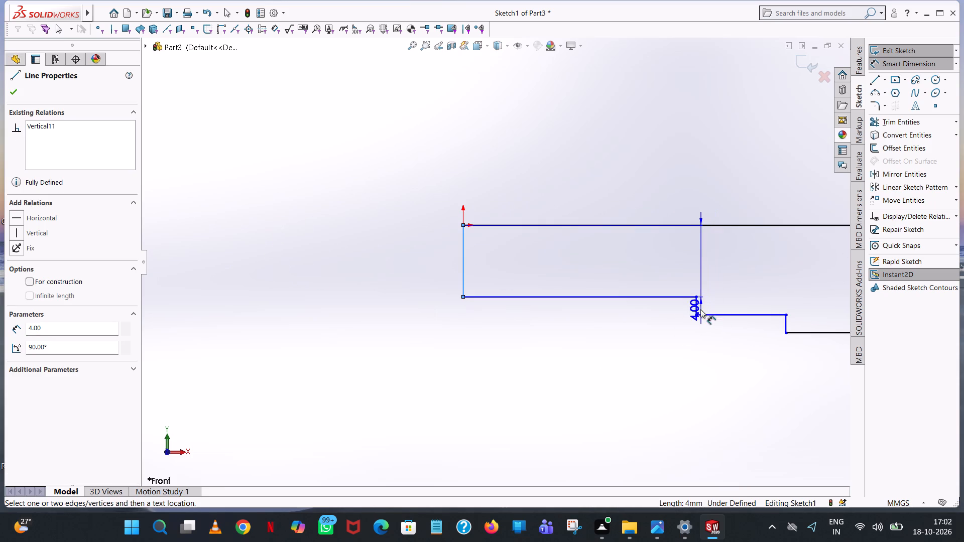
left_click(694, 307)
left_click(649, 389)
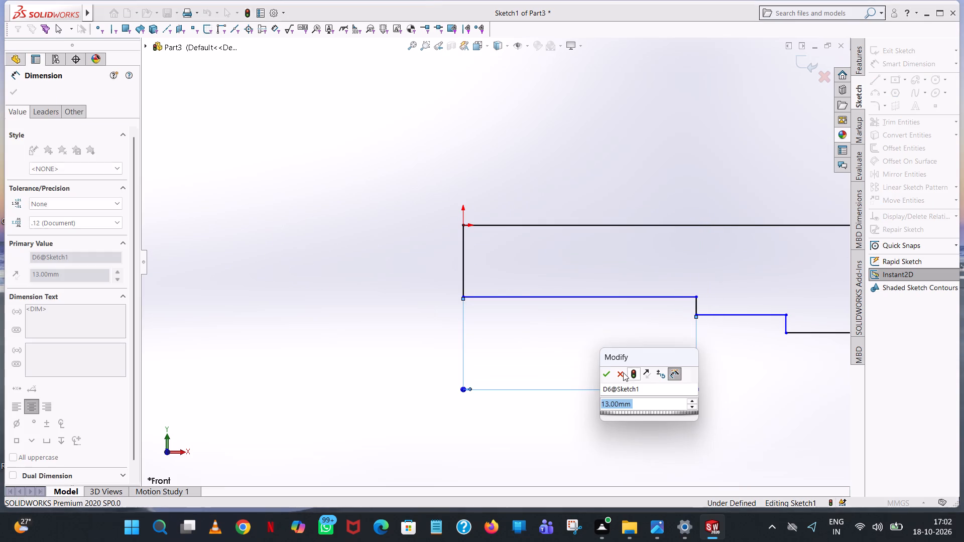
left_click(598, 378)
left_click(603, 376)
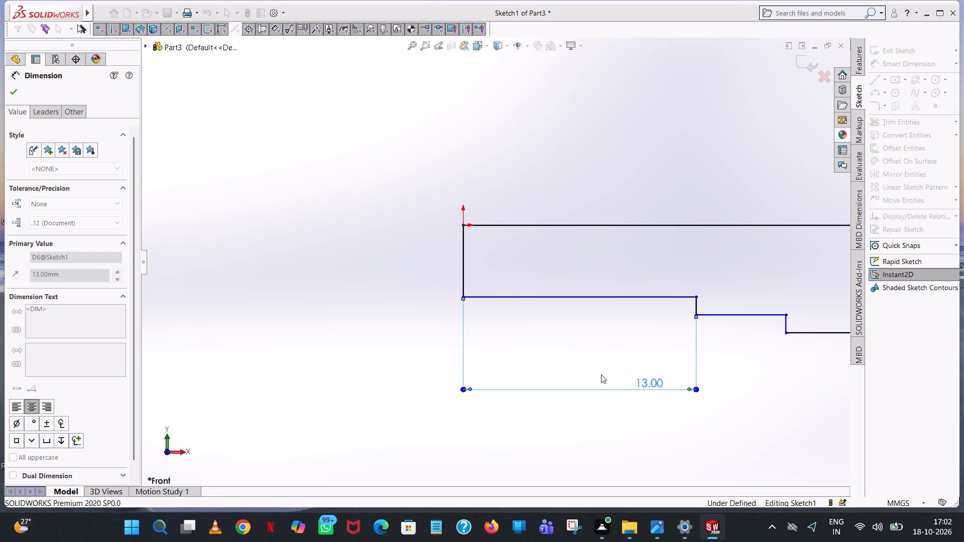
left_click(585, 342)
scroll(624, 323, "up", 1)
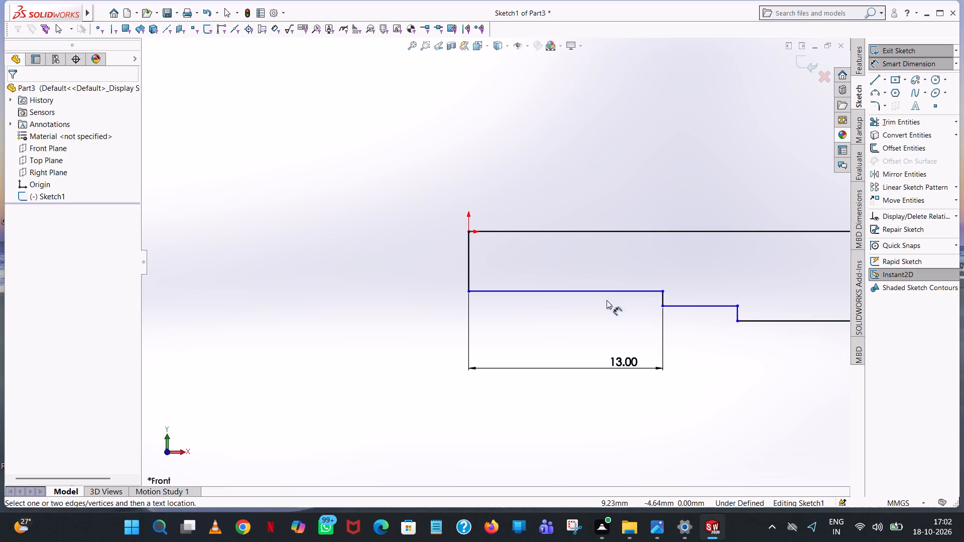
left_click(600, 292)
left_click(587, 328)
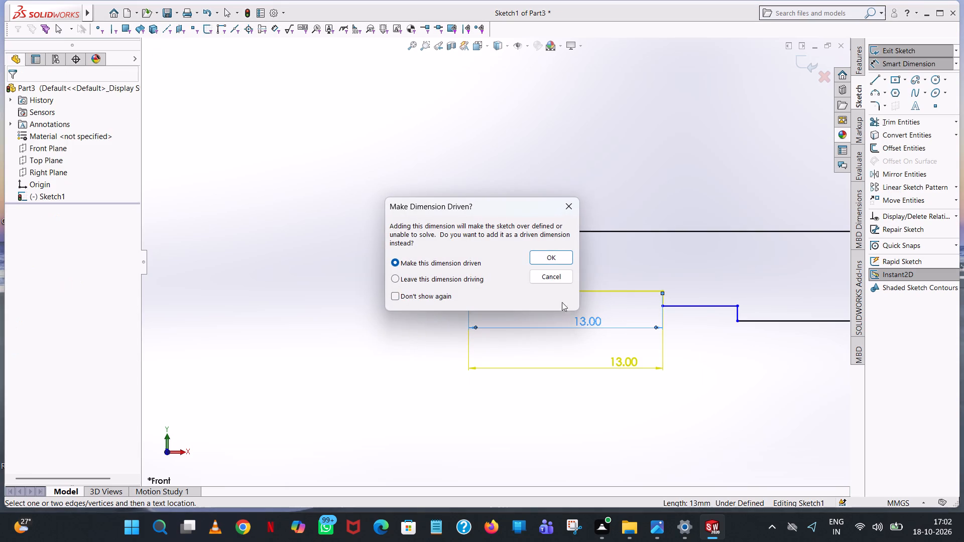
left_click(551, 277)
Dimension the distance from the long top line to the 13 mm bottom line at the origin end at 4 mm.
left_click(538, 292)
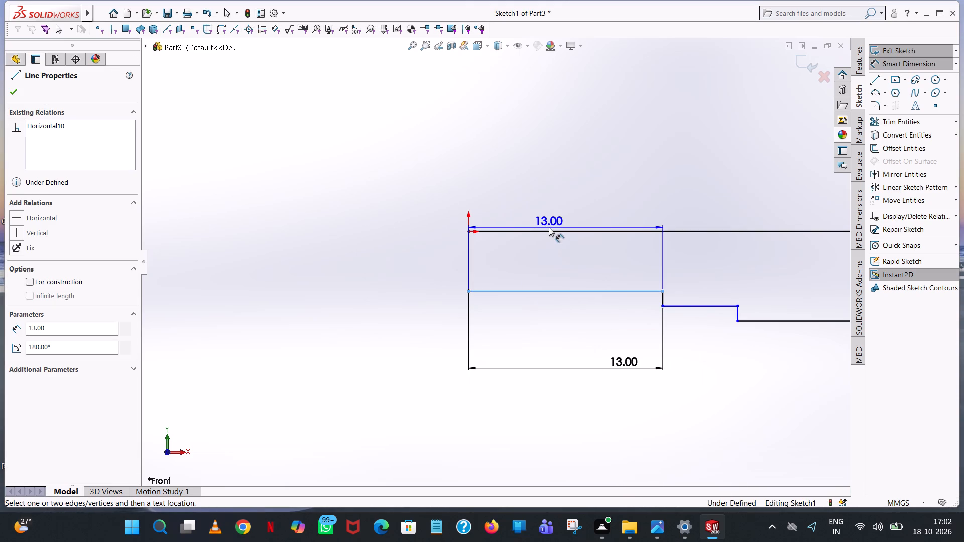
left_click(546, 230)
left_click(433, 267)
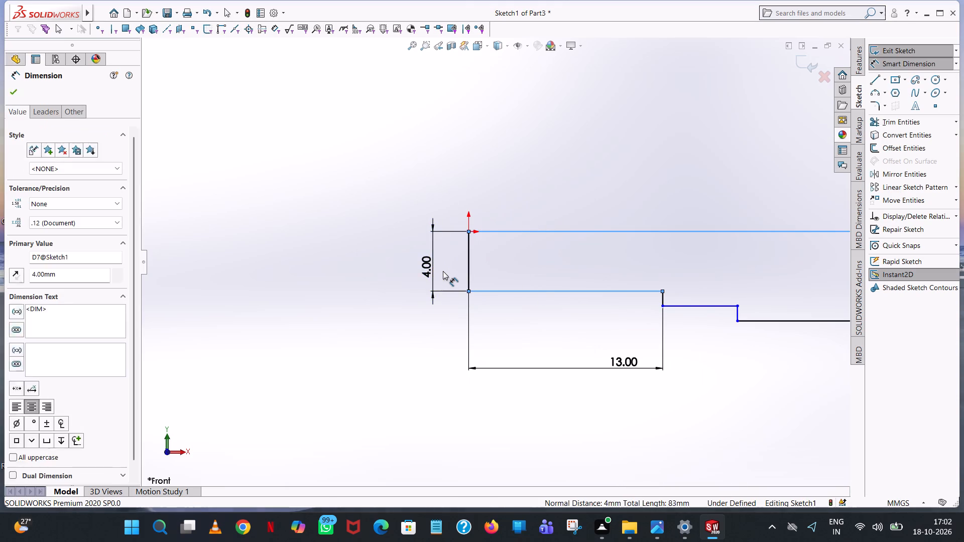
left_click(388, 256)
left_click(565, 176)
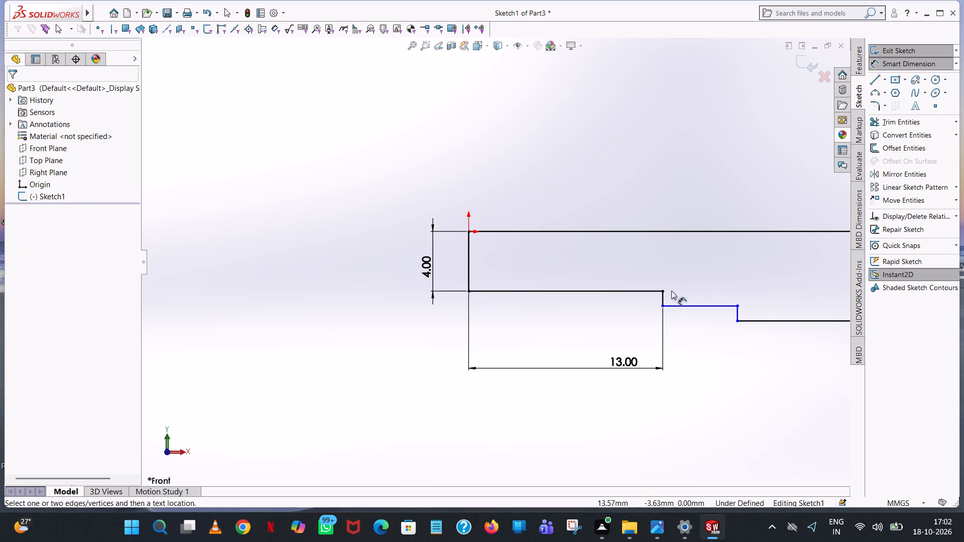
Dimension the length of the short horizontal step line on the origin side at 5 mm.
scroll(686, 330, "down", 1)
scroll(686, 330, "up", 2)
left_click(649, 286)
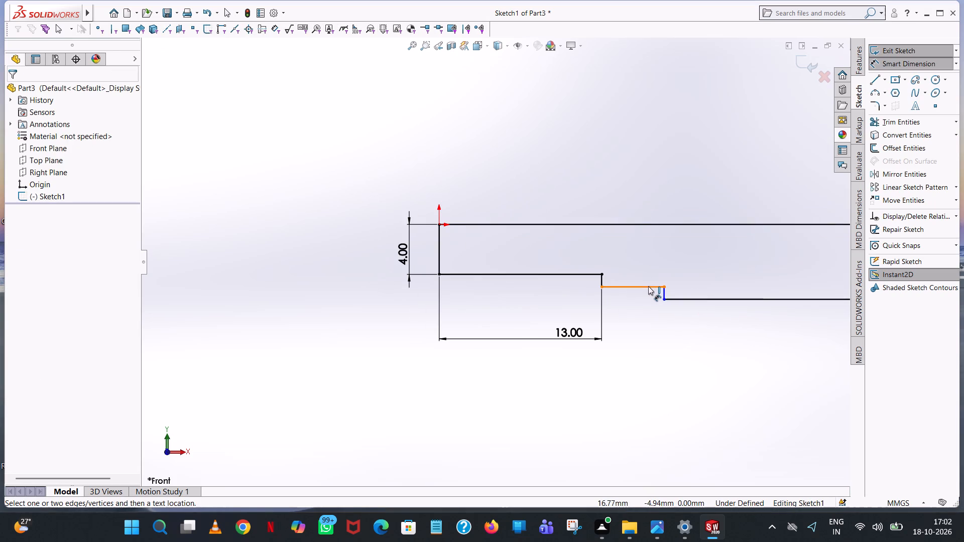
left_click(640, 322)
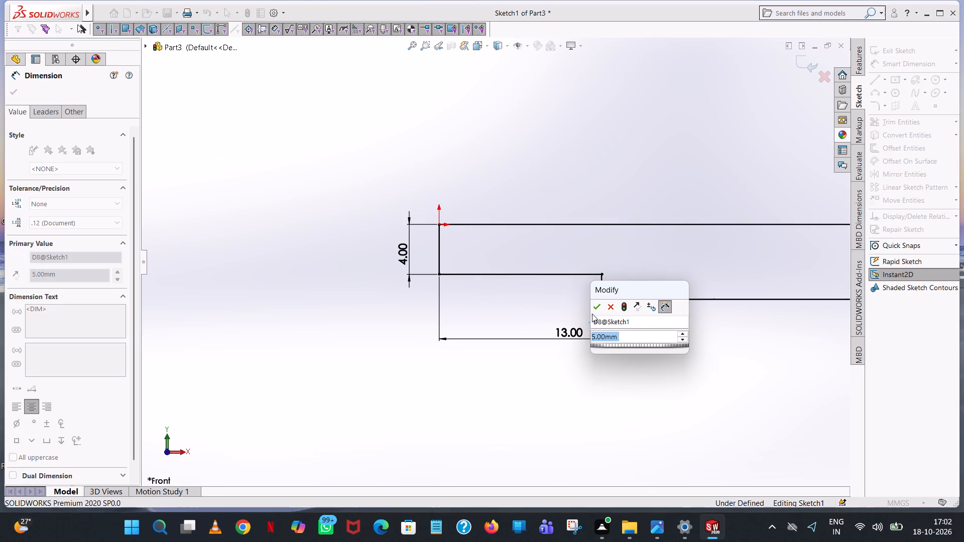
left_click(592, 314)
left_click(591, 314)
left_click(594, 313)
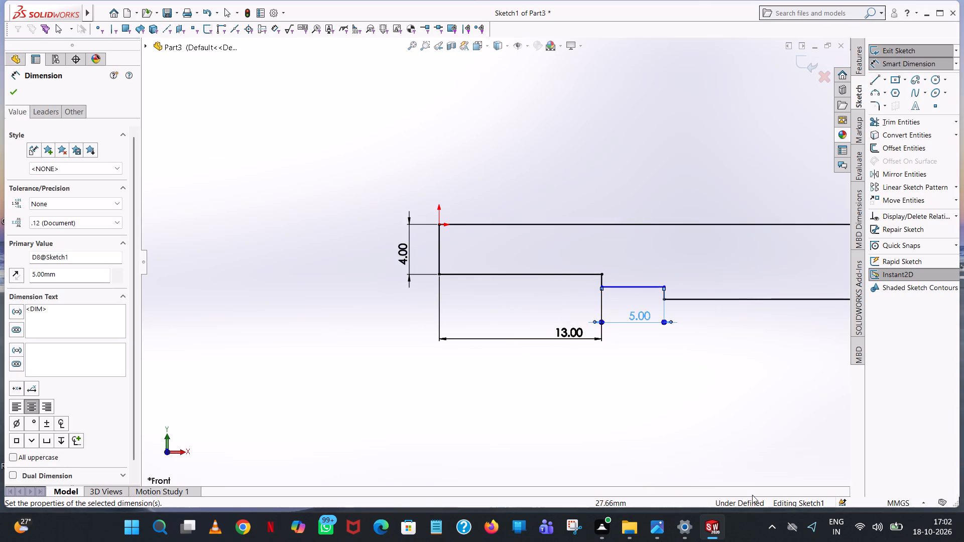
left_click(686, 396)
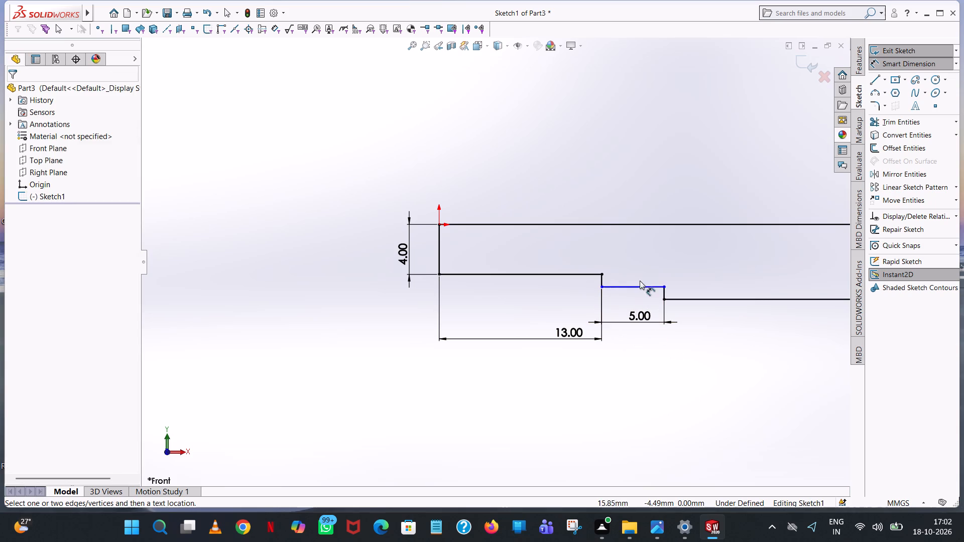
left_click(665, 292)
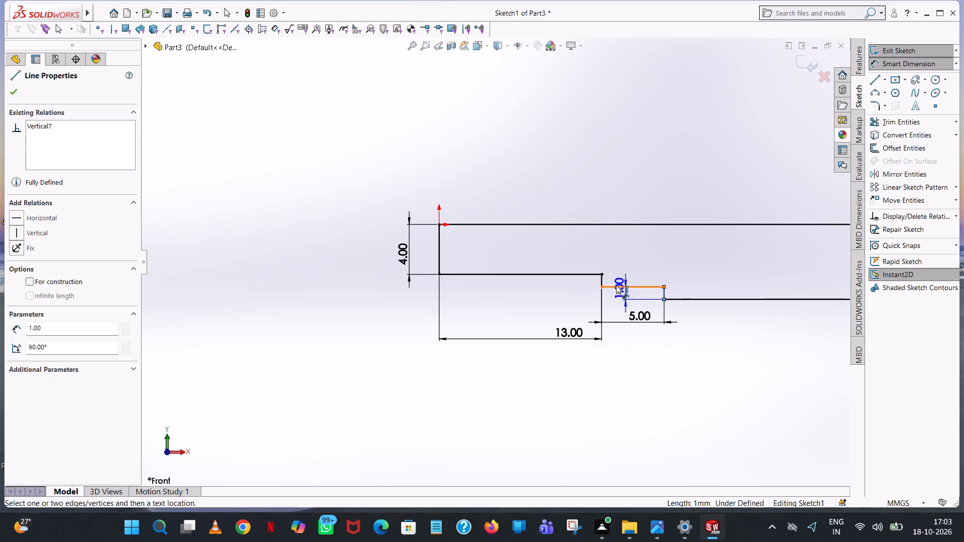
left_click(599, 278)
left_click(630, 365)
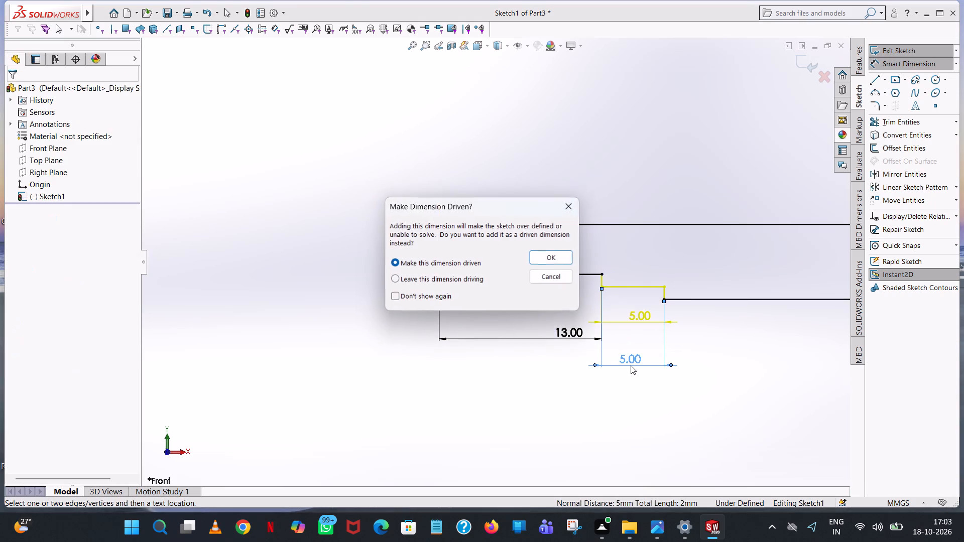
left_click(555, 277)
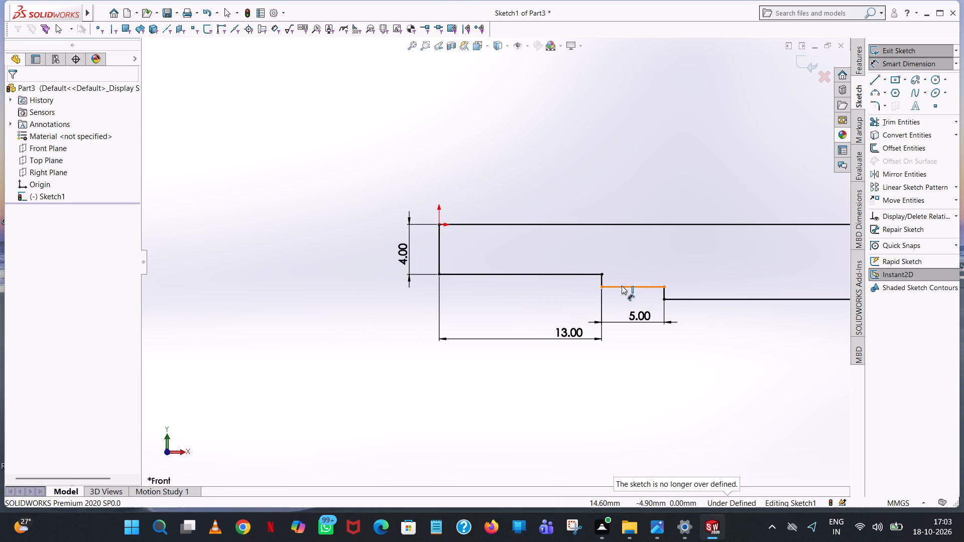
Dimension the distance from the long top line to the short step line on the origin side at 5 mm.
left_click(622, 286)
left_click(621, 223)
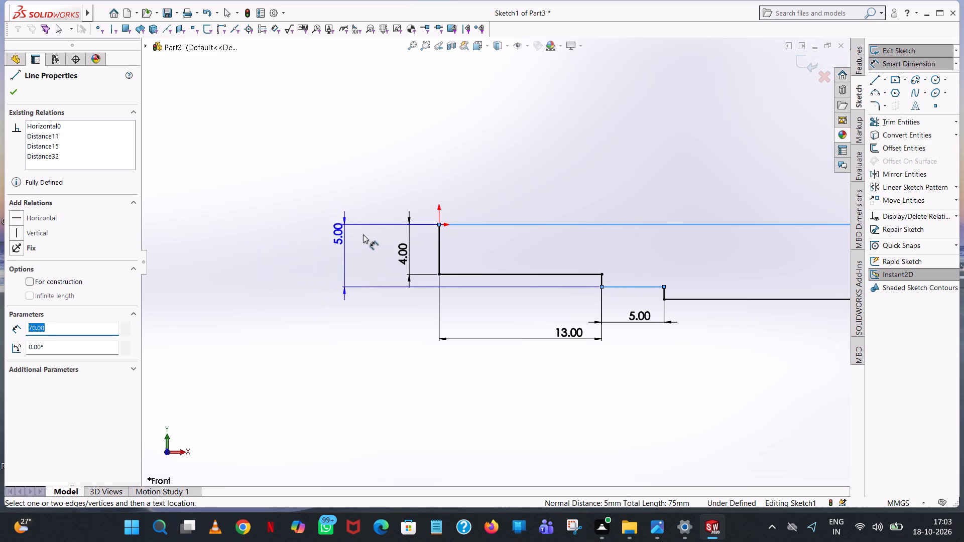
left_click(365, 235)
left_click(322, 223)
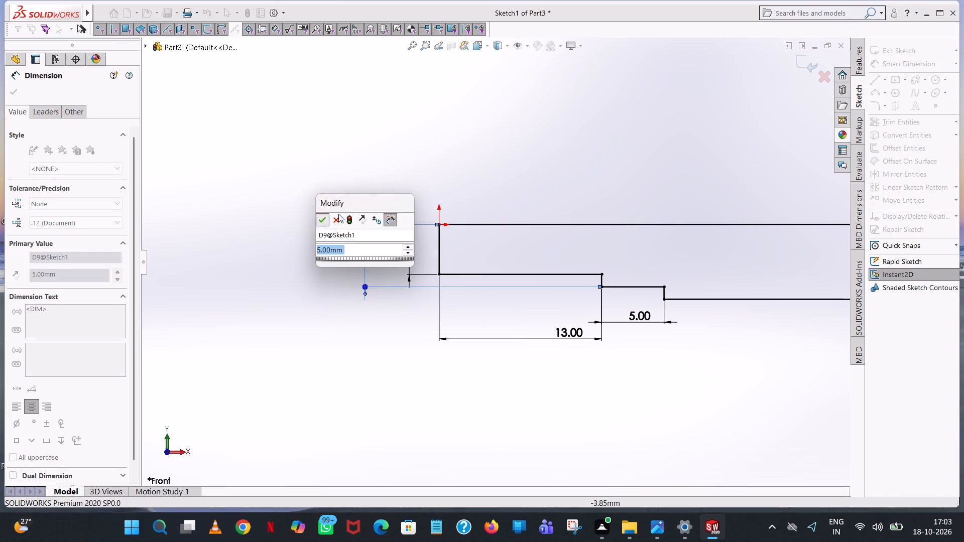
left_click(494, 175)
Dimension the horizontal distance from the origin side's first step vertical to the vertical at the far end of the lowest line at 39 mm.
scroll(592, 227, "up", 4)
scroll(792, 358, "up", 5)
scroll(714, 312, "down", 1)
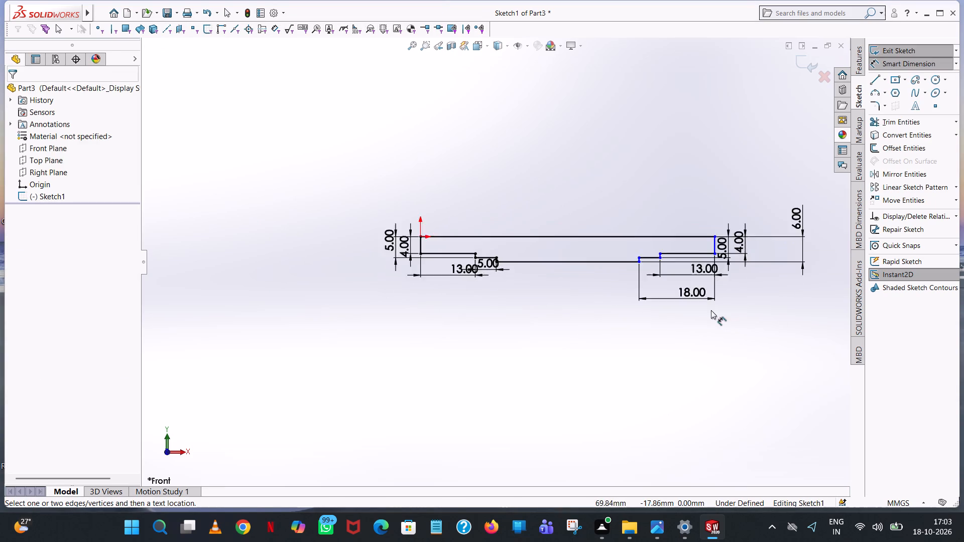
scroll(711, 310, "down", 3)
scroll(511, 242, "down", 3)
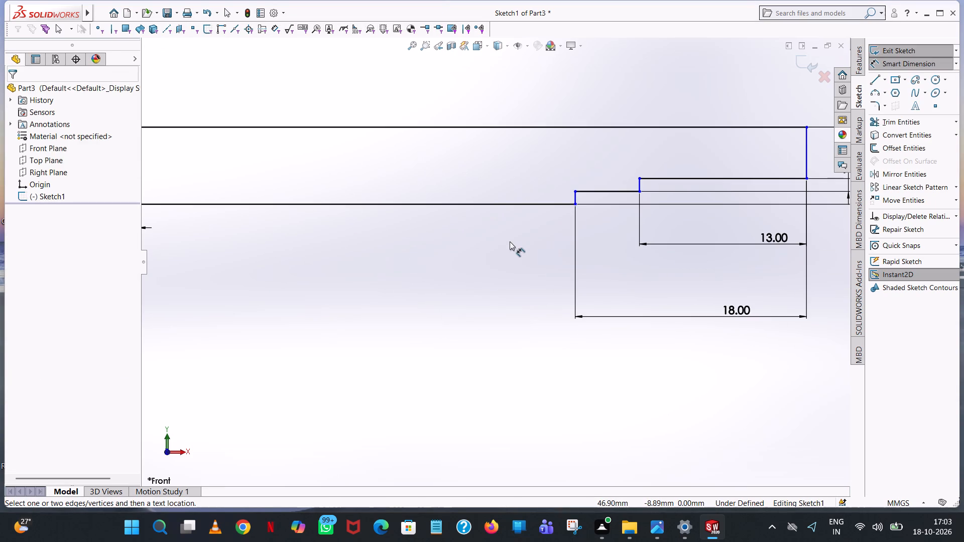
left_click(576, 200)
scroll(493, 205, "up", 8)
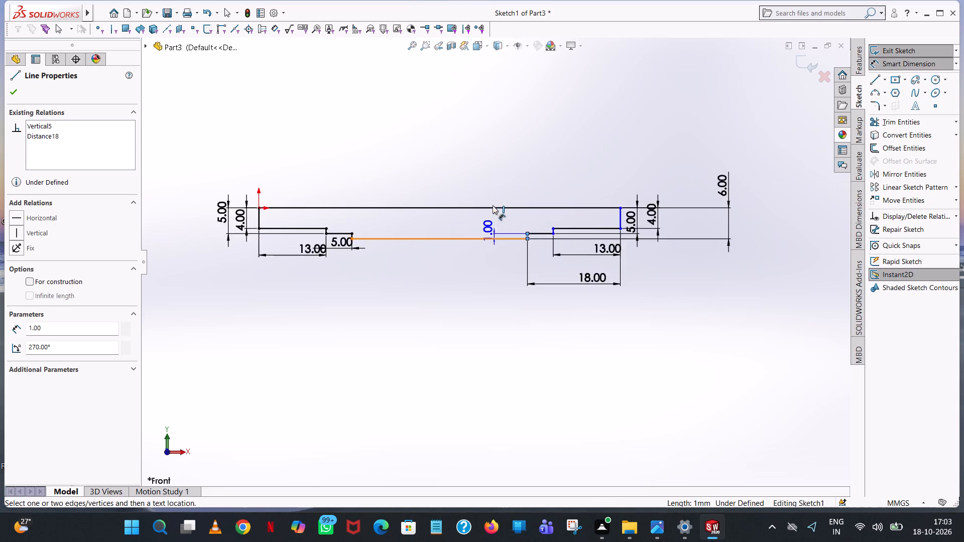
scroll(389, 247, "down", 6)
left_click(336, 222)
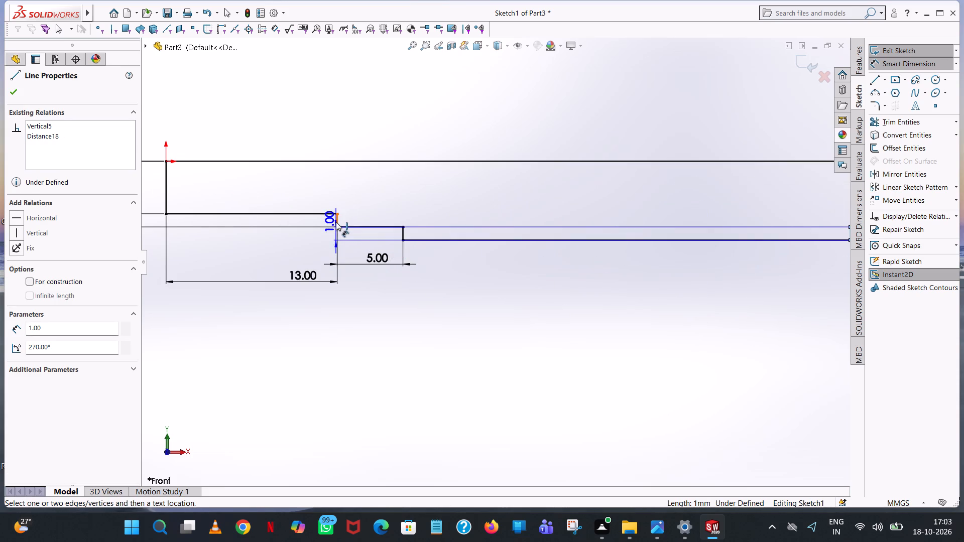
left_click(414, 336)
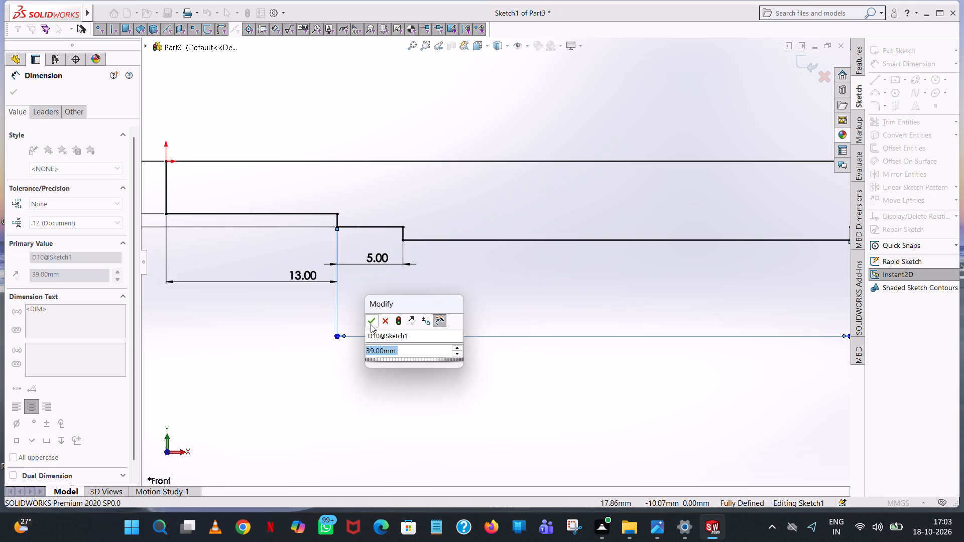
left_click(371, 324)
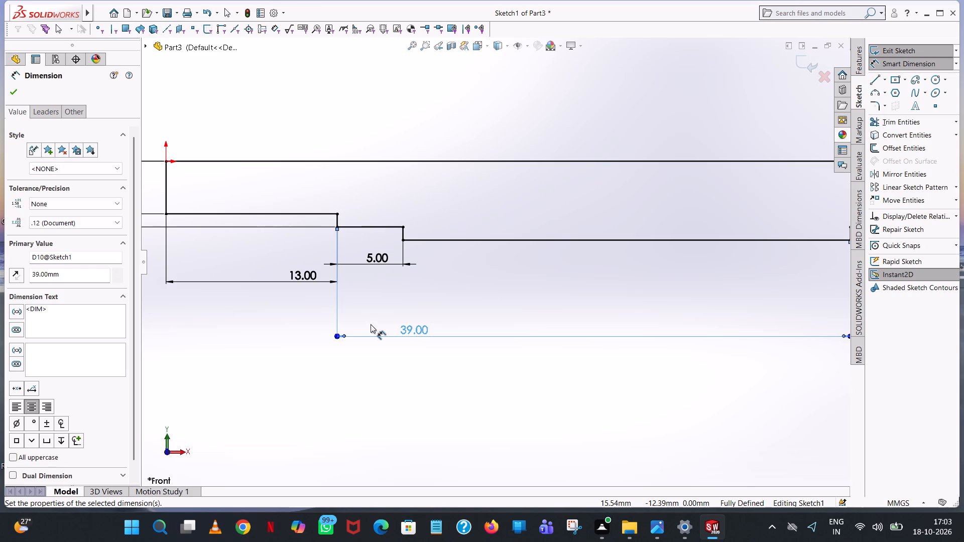
left_click(544, 307)
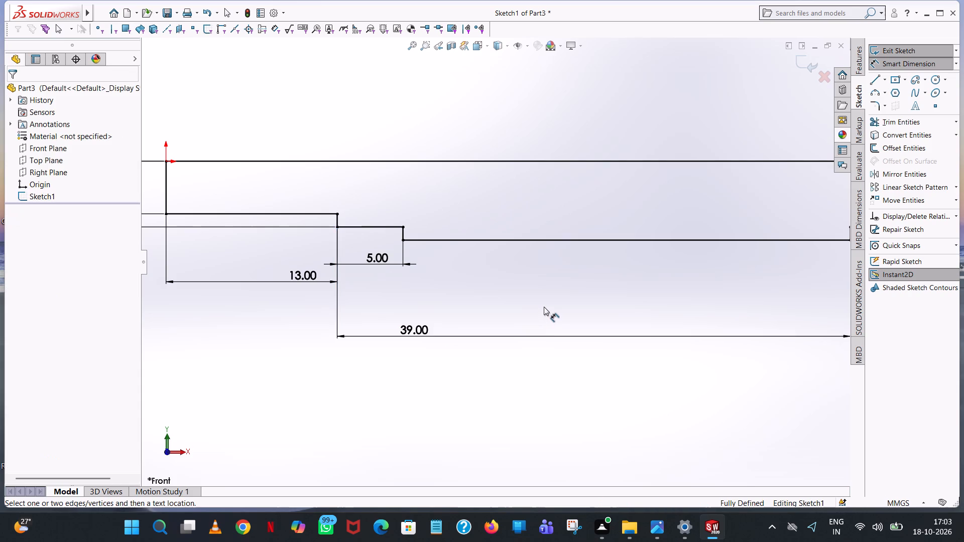
Revolve the closed stepped profile 360 degrees about the long top line as a solid boss.
scroll(544, 307, "up", 10)
scroll(661, 247, "down", 3)
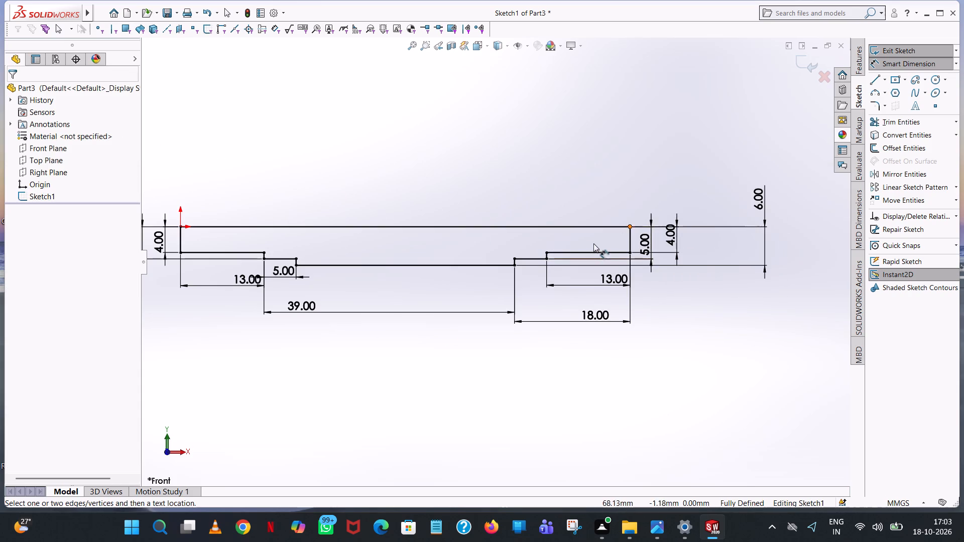
scroll(592, 244, "down", 4)
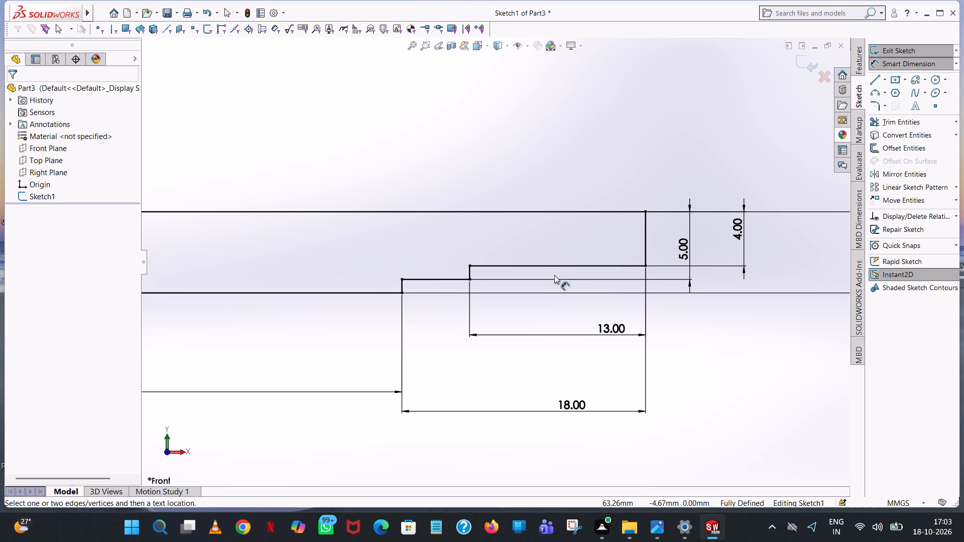
left_click(861, 57)
left_click(891, 64)
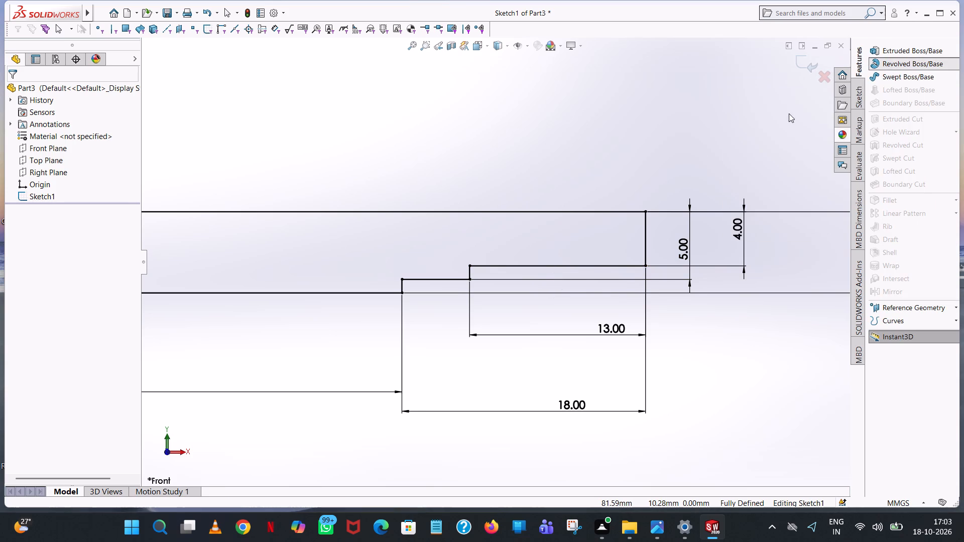
left_click(524, 246)
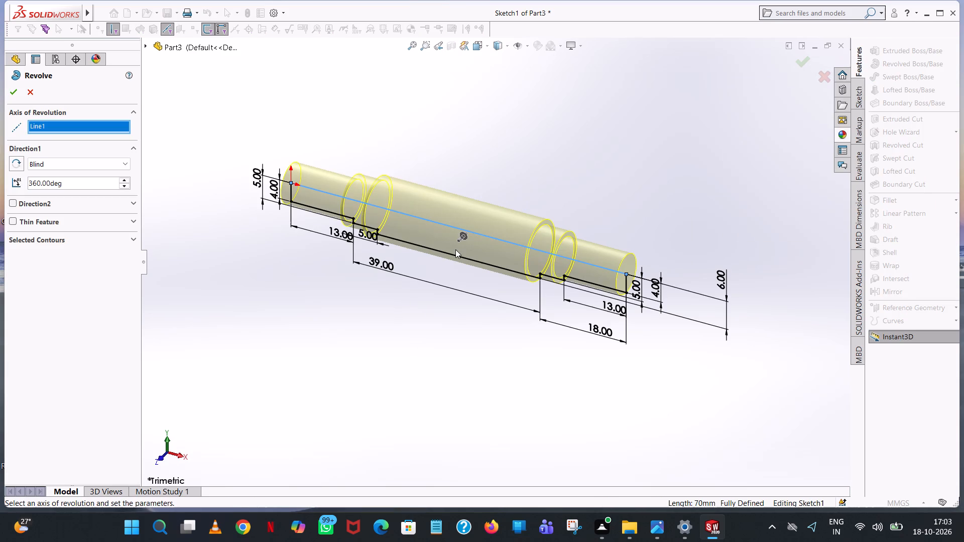
left_click(12, 96)
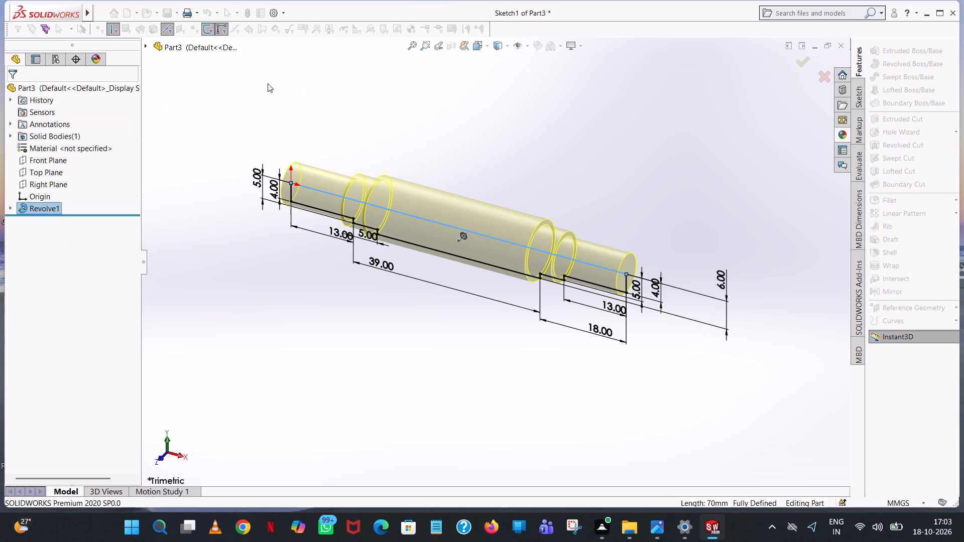
left_click(546, 153)
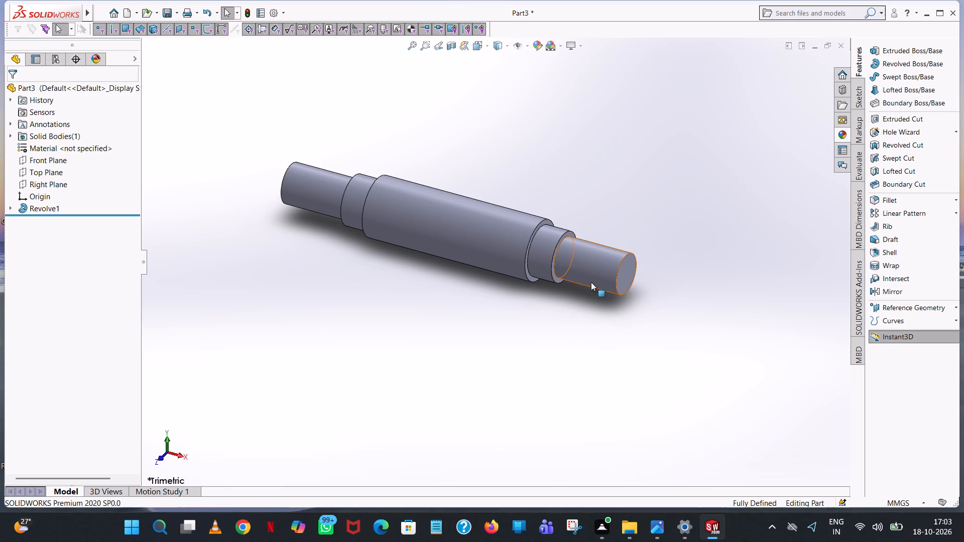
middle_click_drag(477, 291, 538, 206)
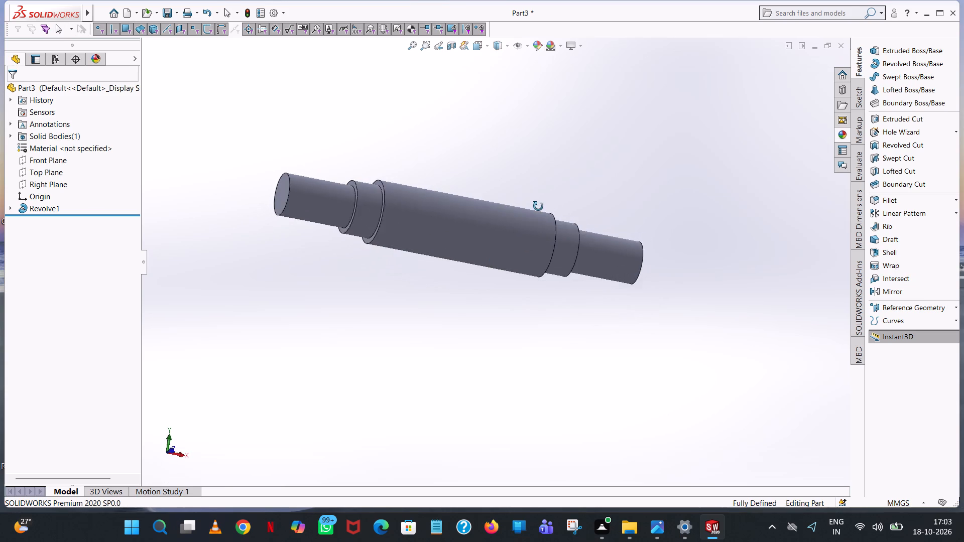
Open a new sketch on the Top Plane of the revolved shaft, viewed from the Top orientation.
middle_click_drag(538, 206, 538, 239)
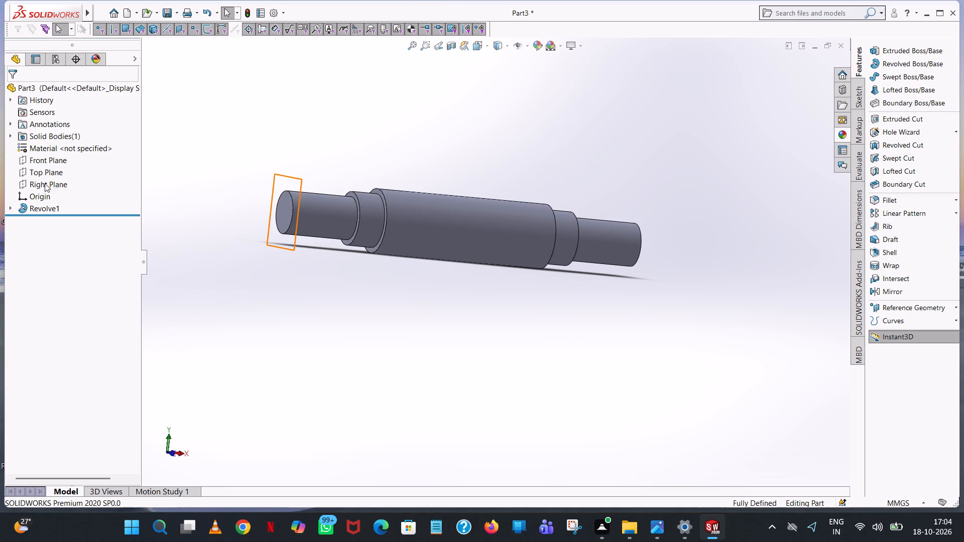
left_click(34, 174)
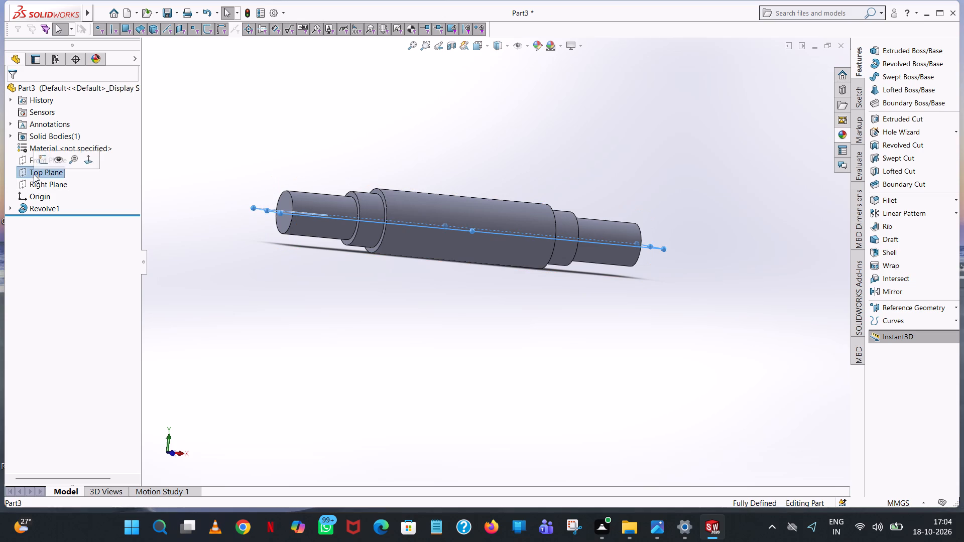
middle_click_drag(426, 185, 384, 388)
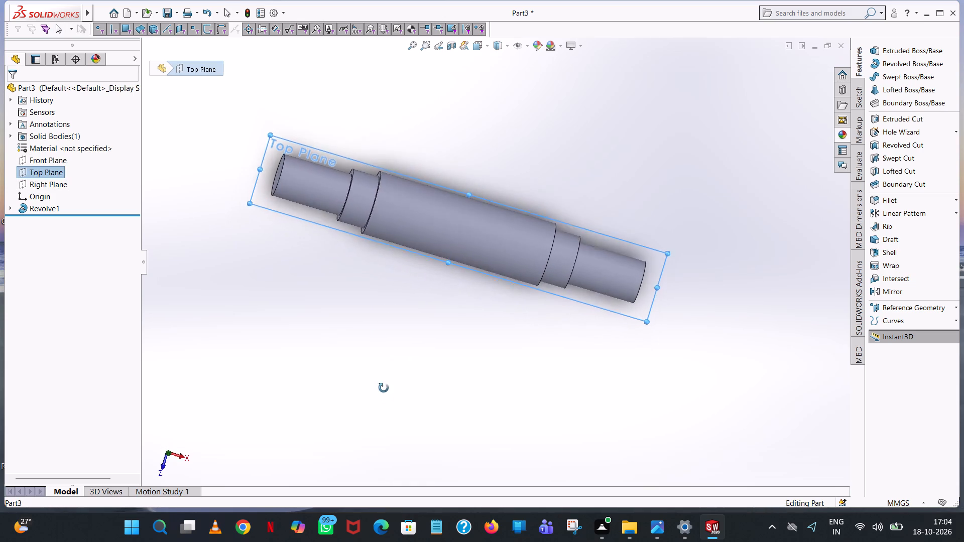
middle_click_drag(384, 388, 418, 325)
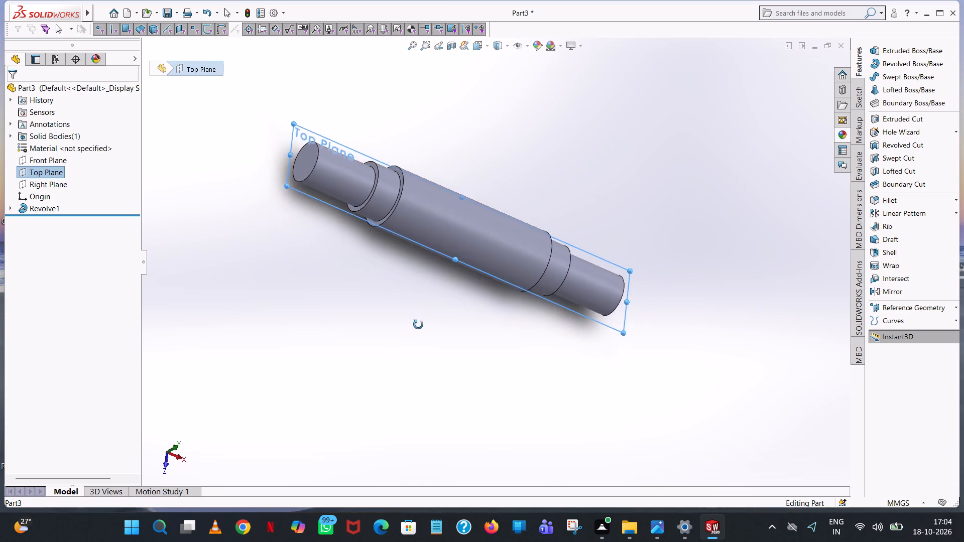
middle_click_drag(418, 325, 393, 433)
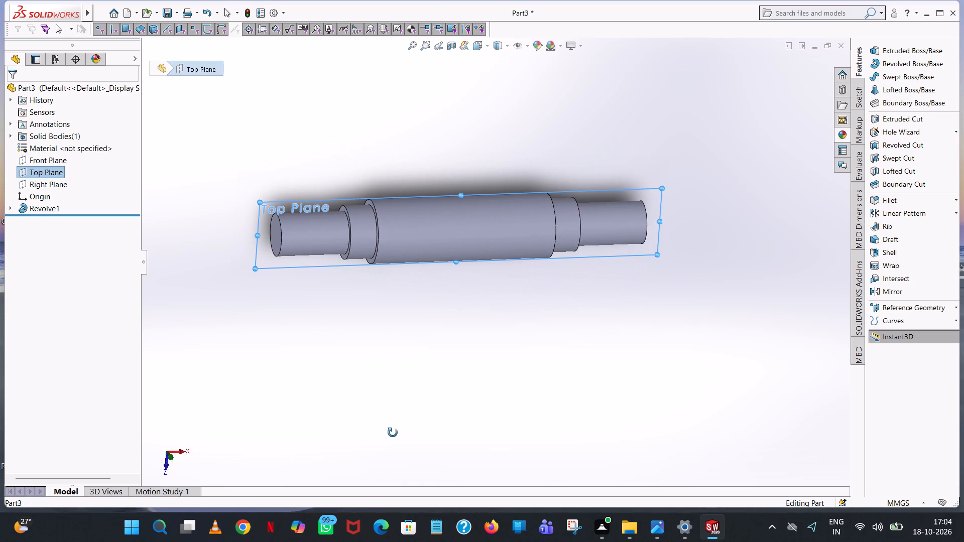
middle_click_drag(393, 433, 392, 433)
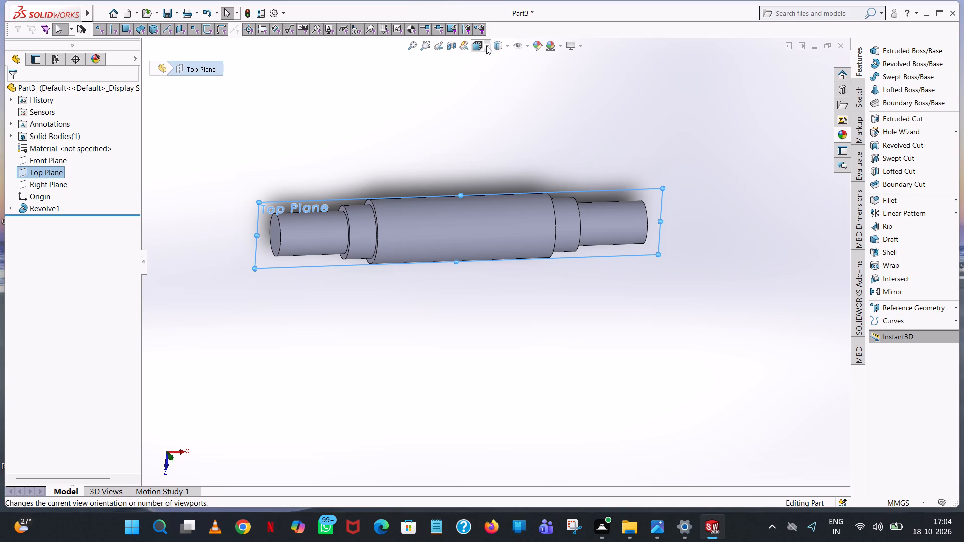
left_click(486, 46)
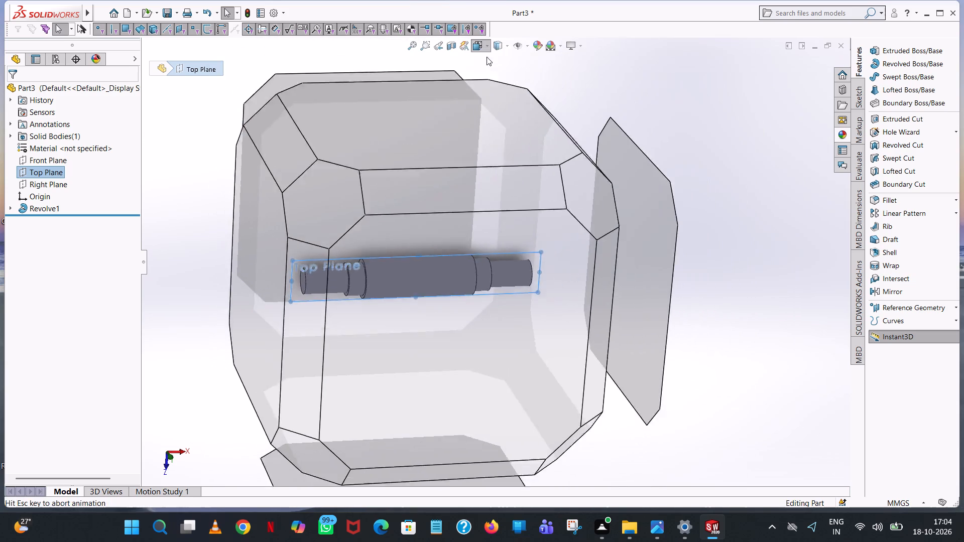
left_click(532, 99)
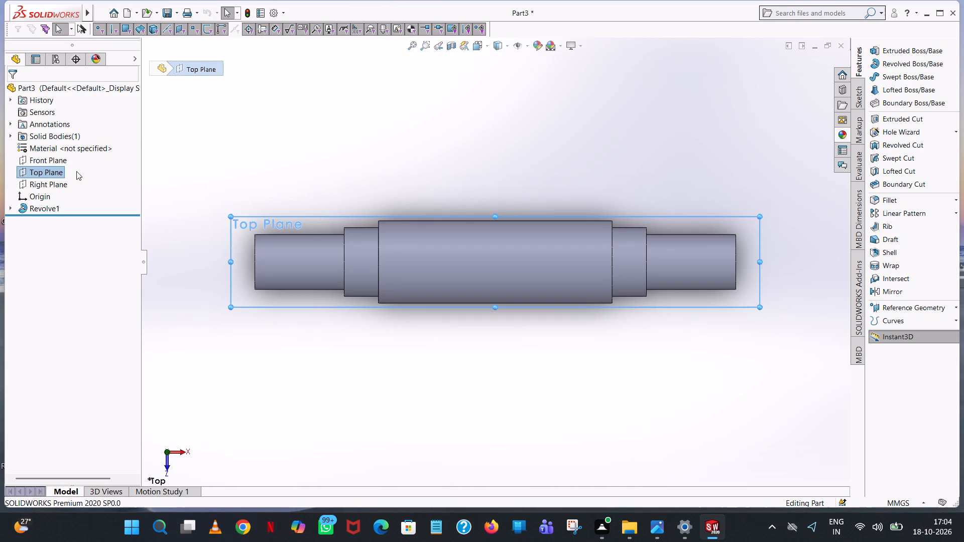
left_click(53, 174)
left_click(64, 163)
left_click(52, 169)
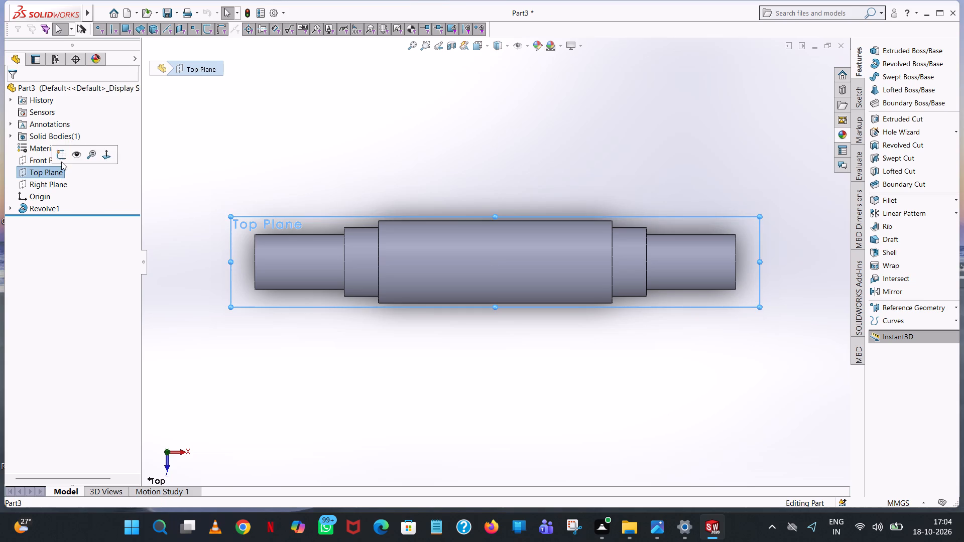
left_click(64, 157)
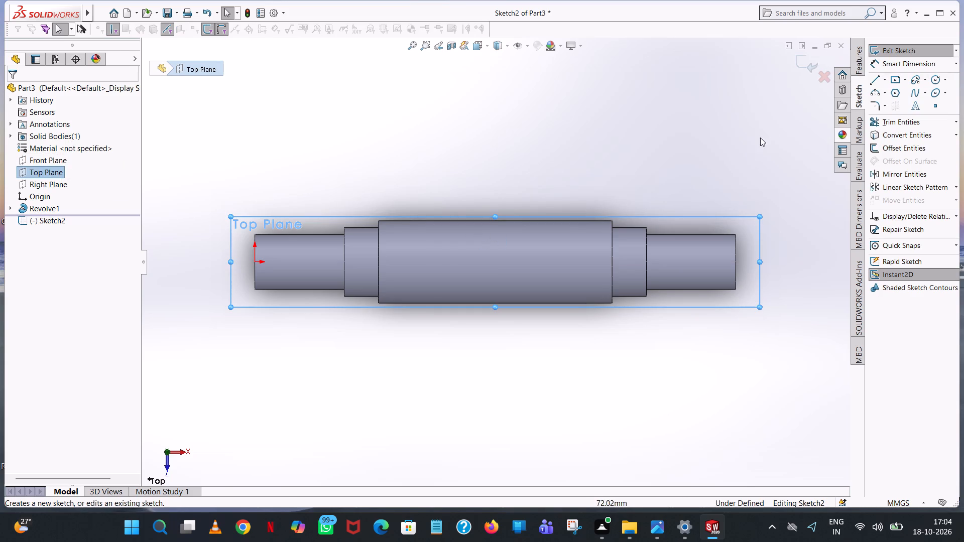
Sketch a 2.50 mm horizontal helper line from the origin inward along the shaft axis.
left_click(875, 79)
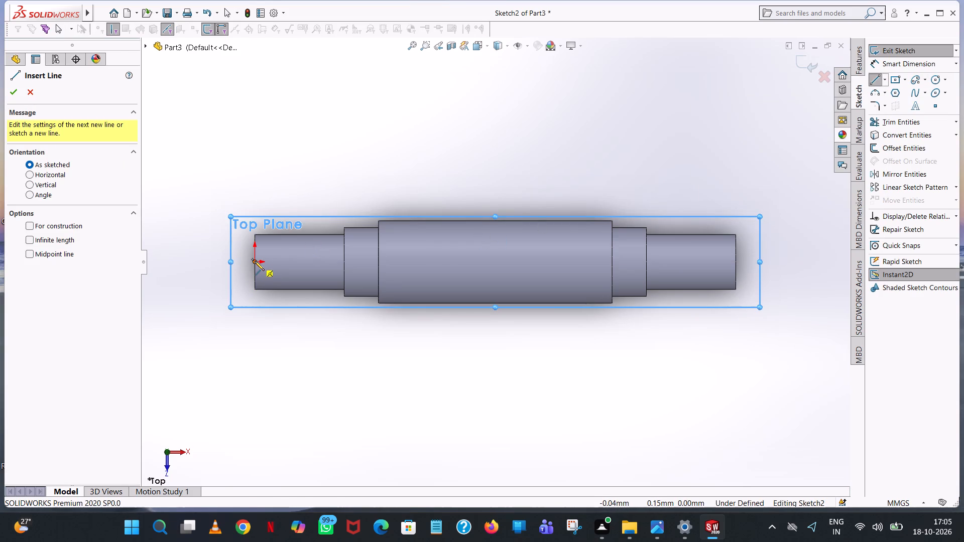
scroll(255, 262, "down", 4)
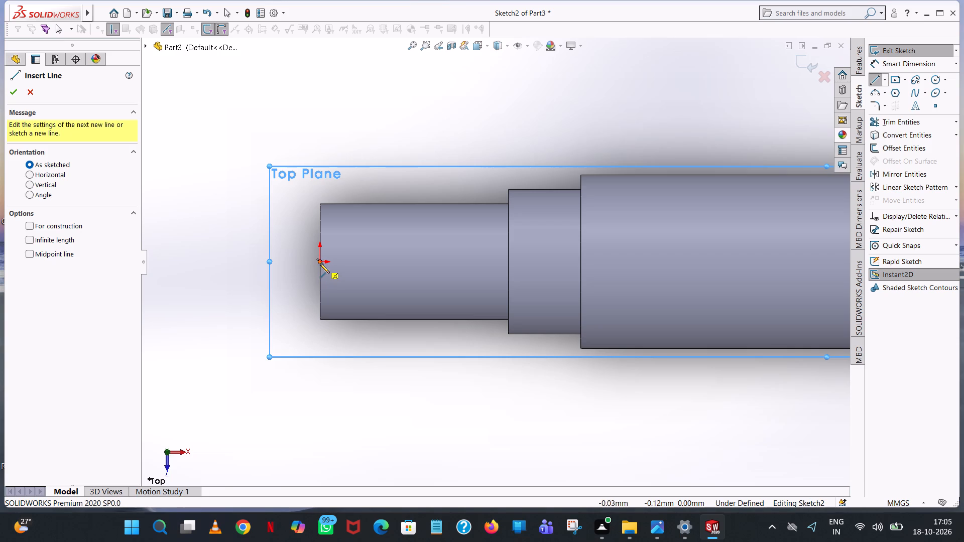
left_click(319, 261)
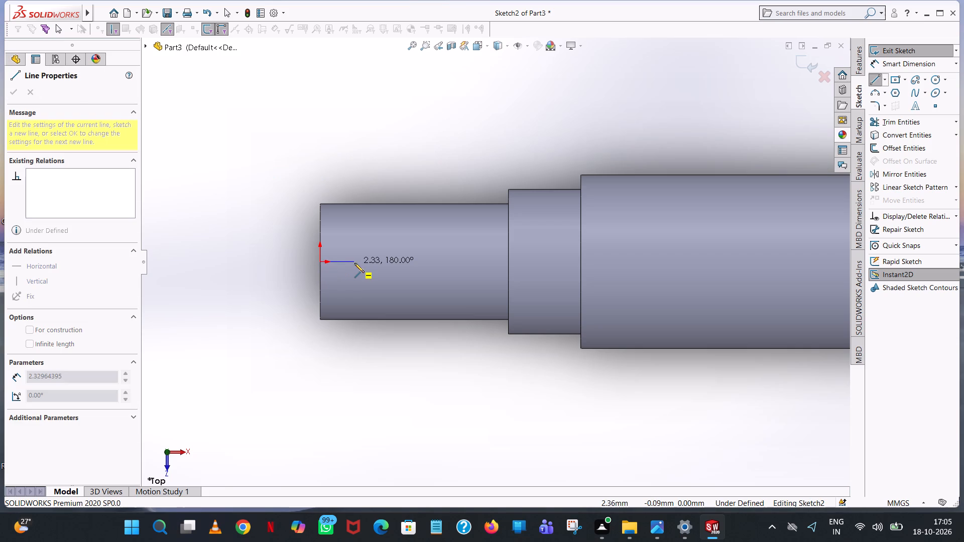
left_click(354, 263)
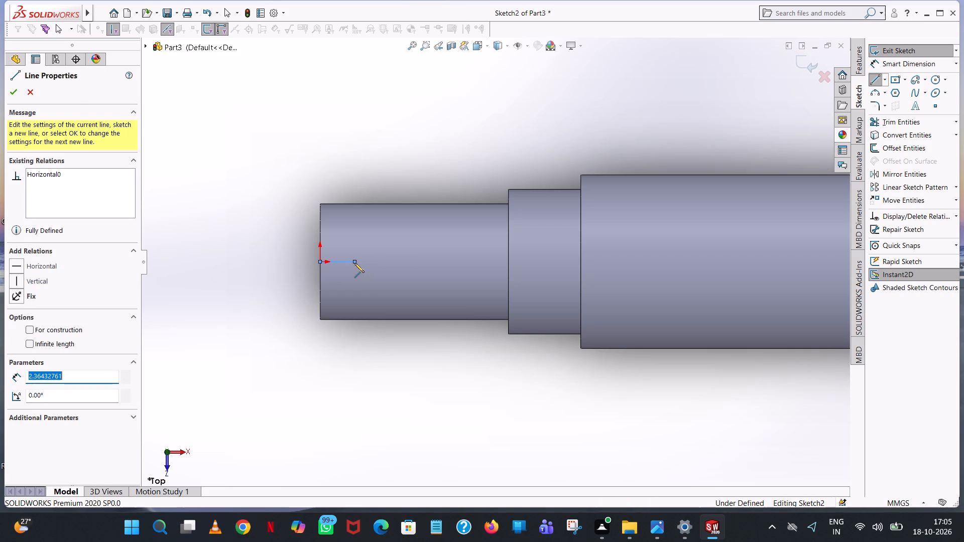
type("2.")
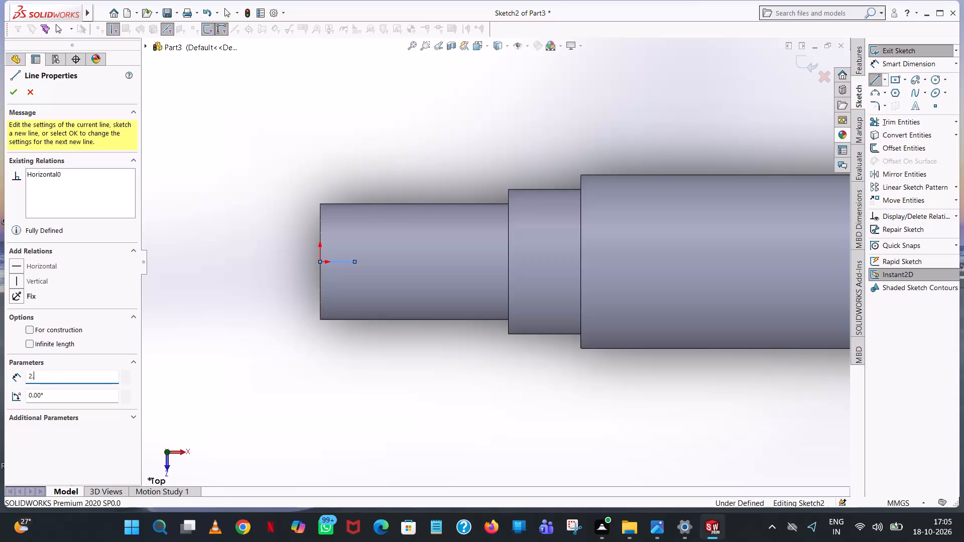
type("50")
key("Return")
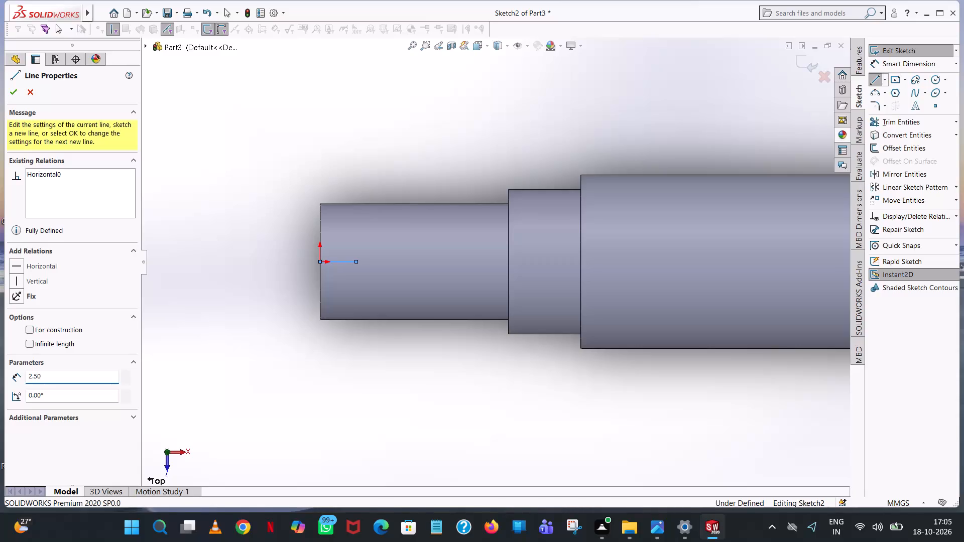
right_click(354, 263)
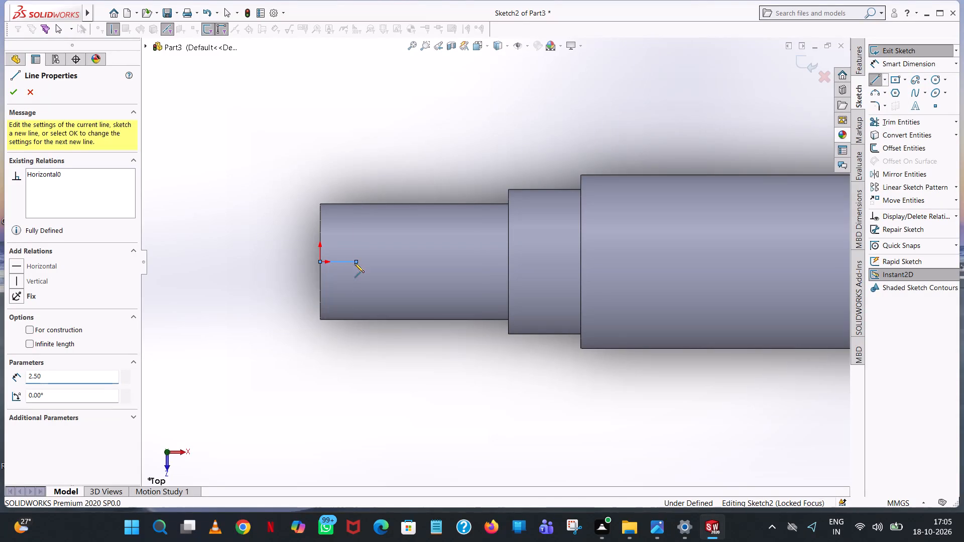
left_click(411, 266)
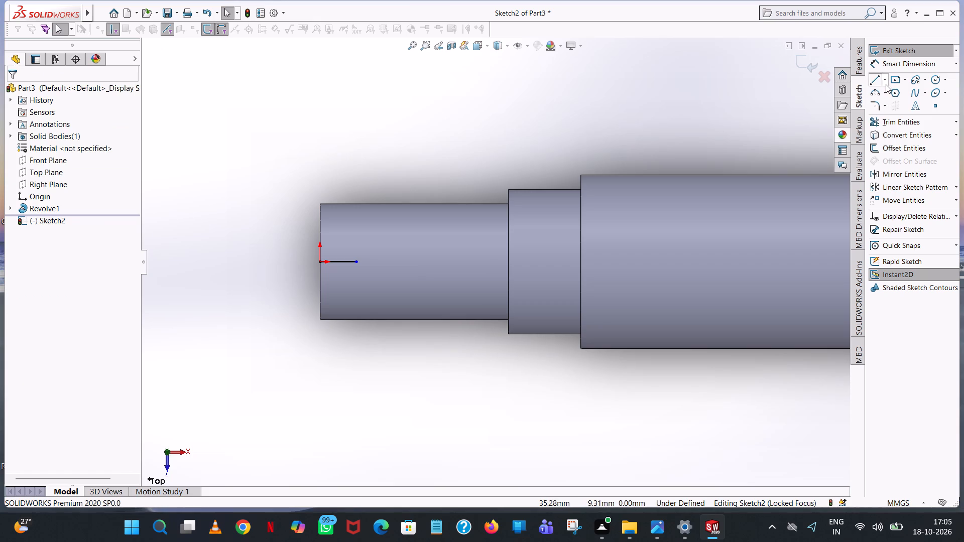
Sketch a circle of radius 1 mm centred on the inner endpoint of the helper line.
left_click(938, 79)
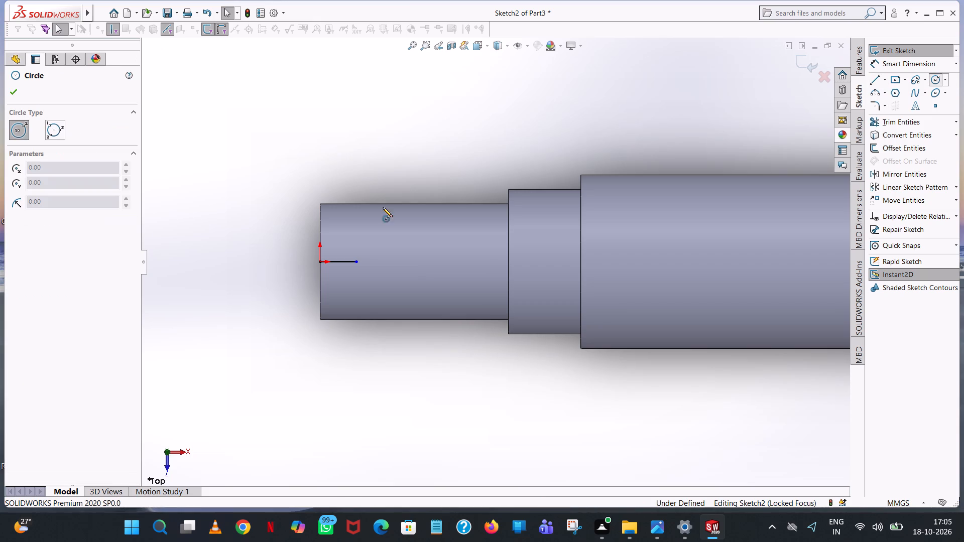
left_click(357, 262)
left_click(361, 242)
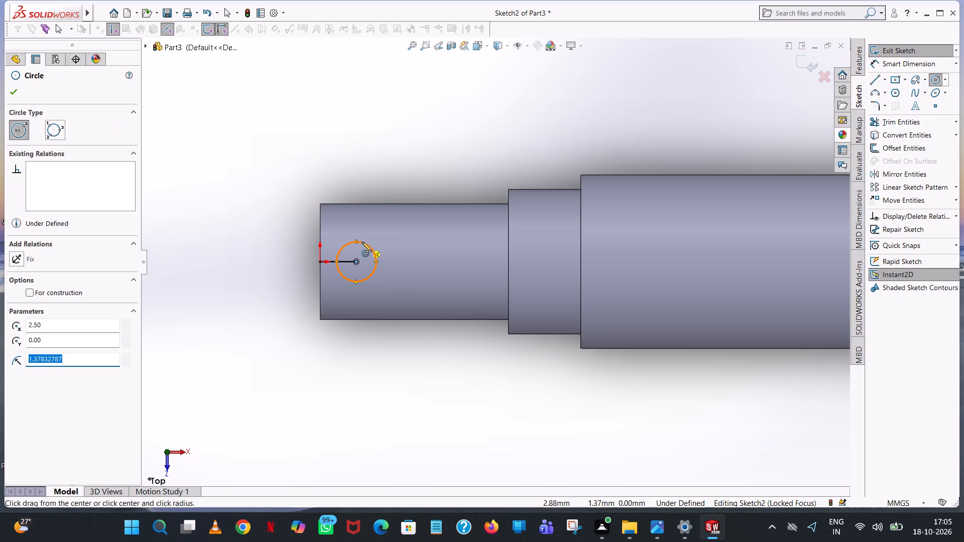
key("1")
key("Return")
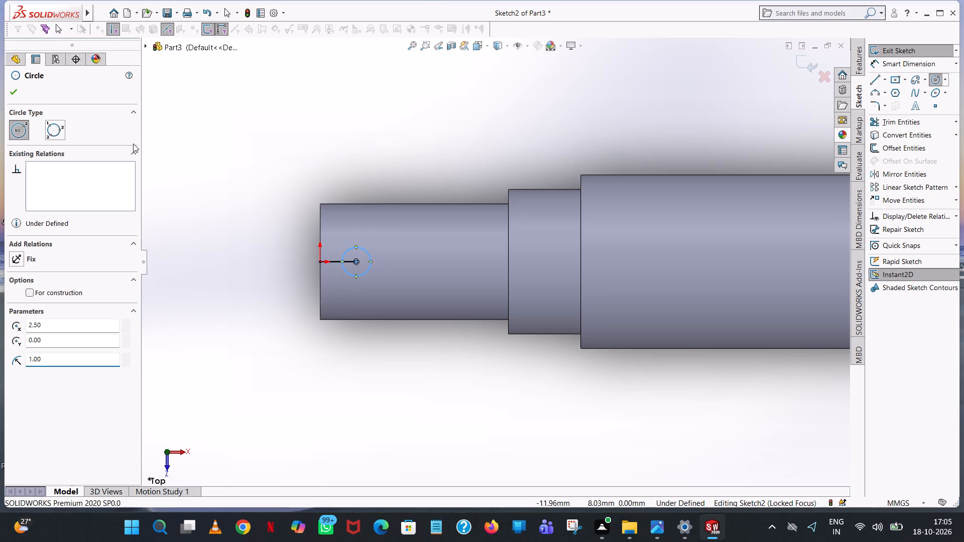
left_click(7, 95)
left_click(349, 83)
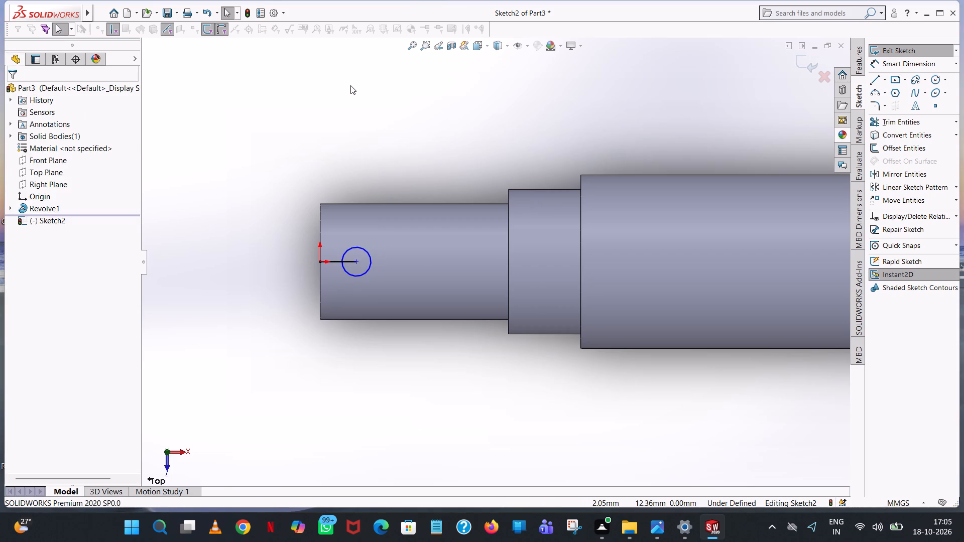
Trim away the helper line inside and outside the circle, leaving only the circle.
left_click(907, 119)
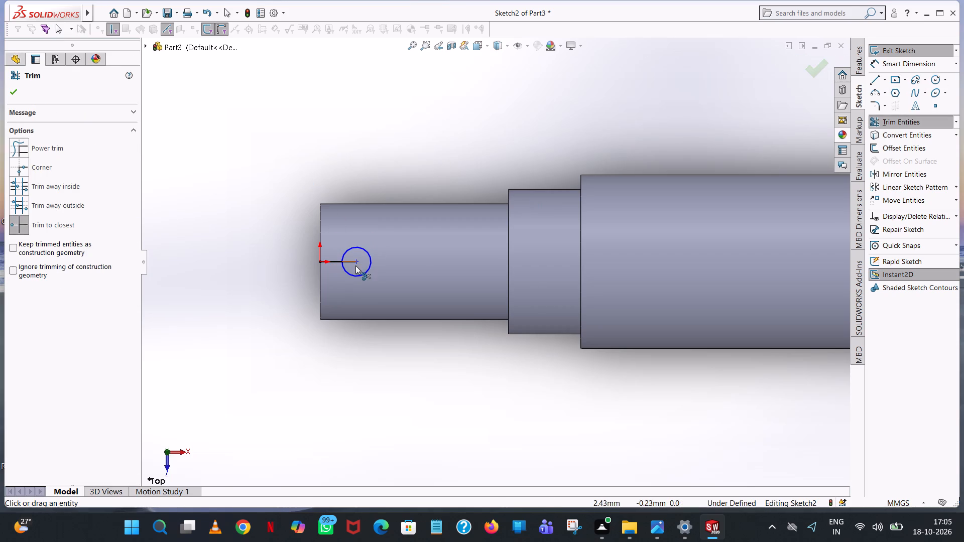
left_click(355, 262)
left_click(328, 263)
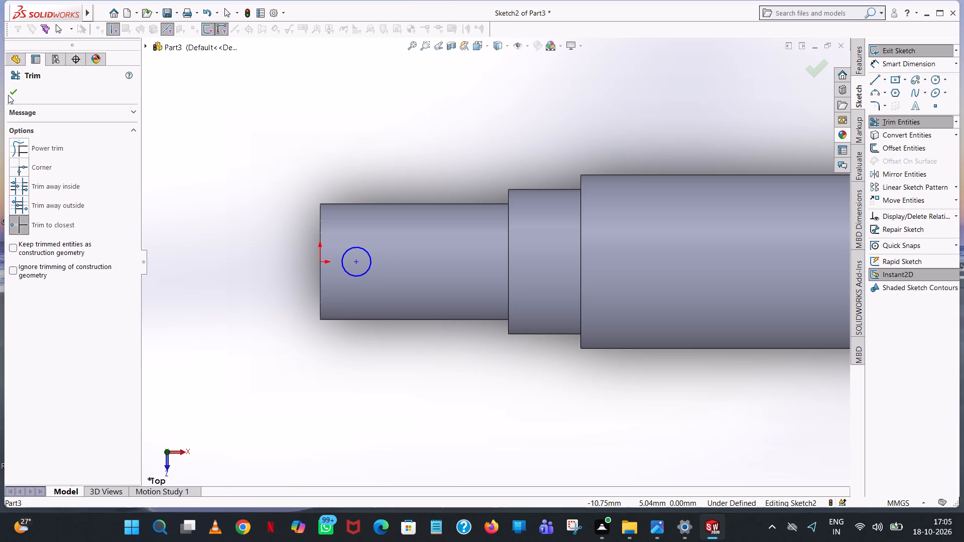
left_click(8, 95)
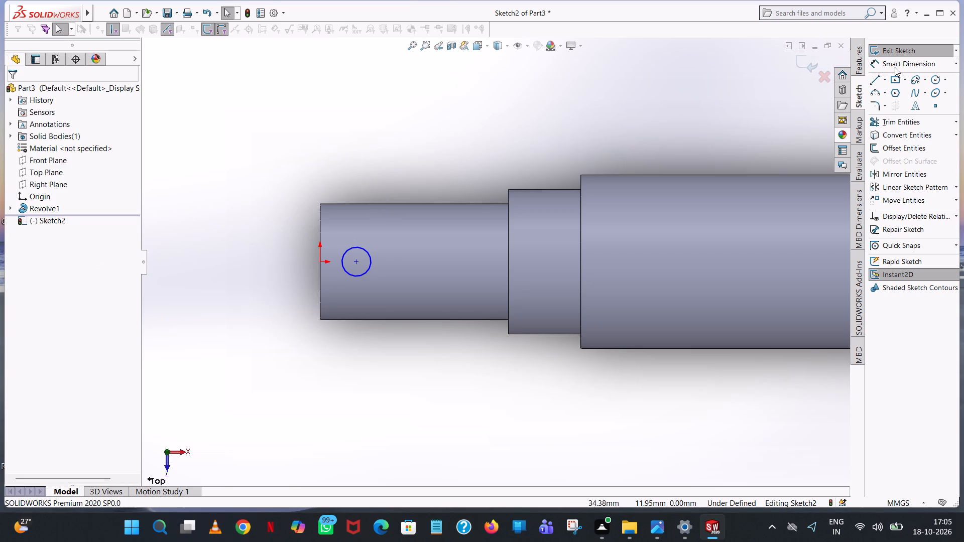
Dimension the circle's diameter at 2 mm.
left_click(895, 65)
left_click(368, 254)
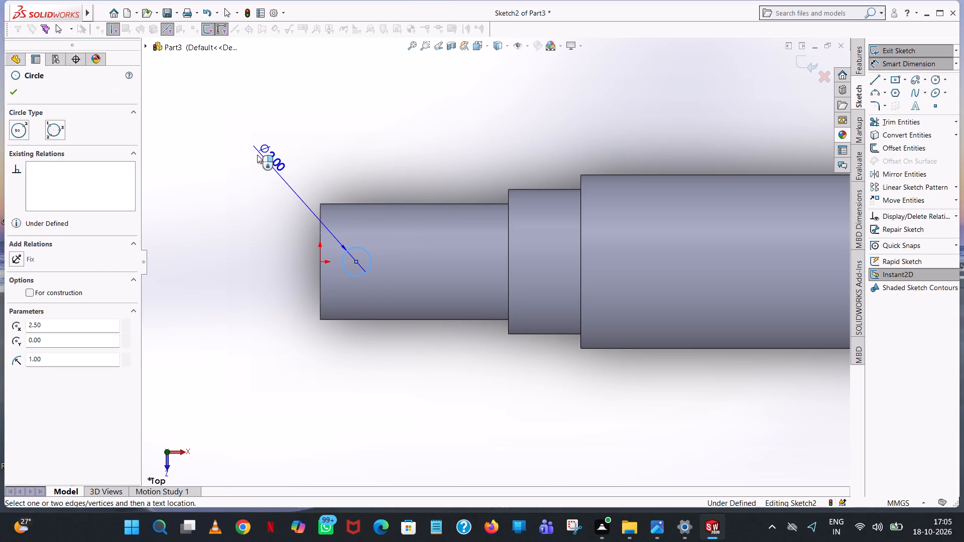
left_click(252, 151)
left_click(209, 141)
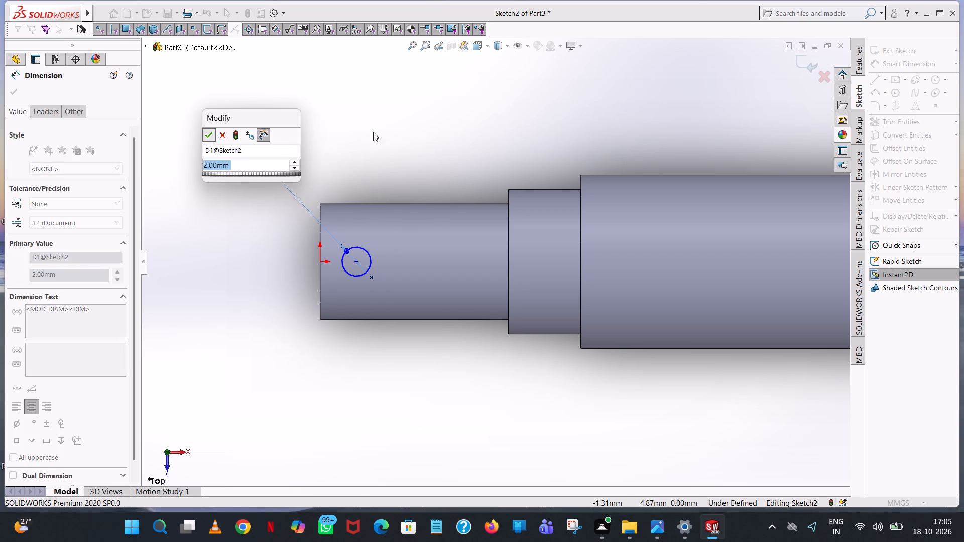
left_click(451, 128)
Dimension the horizontal distance from the circle's centre to the shaft end at the origin at 2.50 mm.
left_click(356, 259)
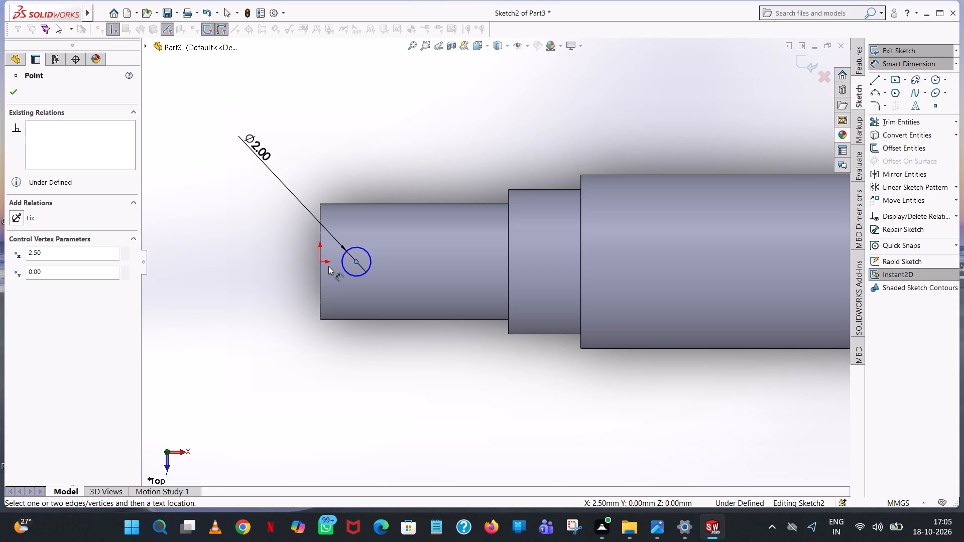
left_click(318, 263)
left_click(321, 355)
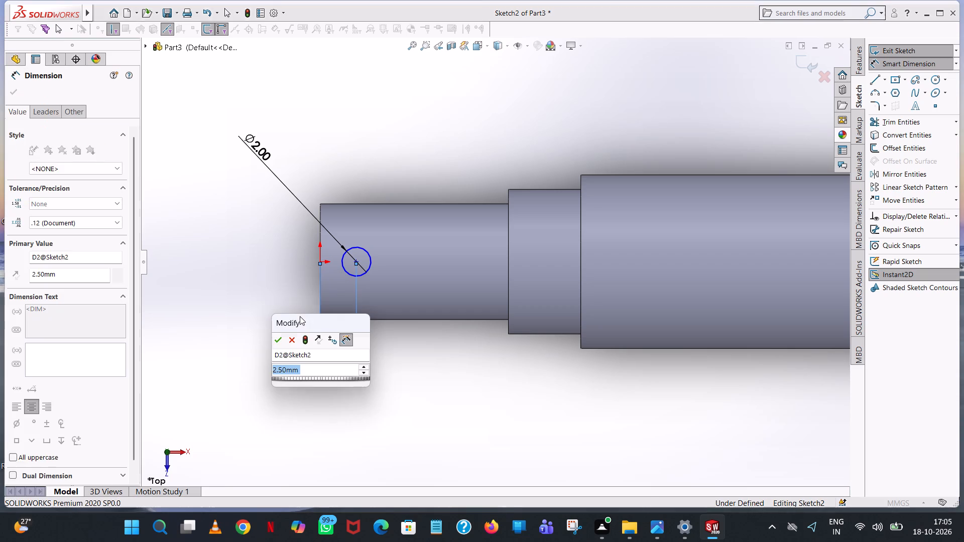
left_click(274, 342)
left_click(209, 200)
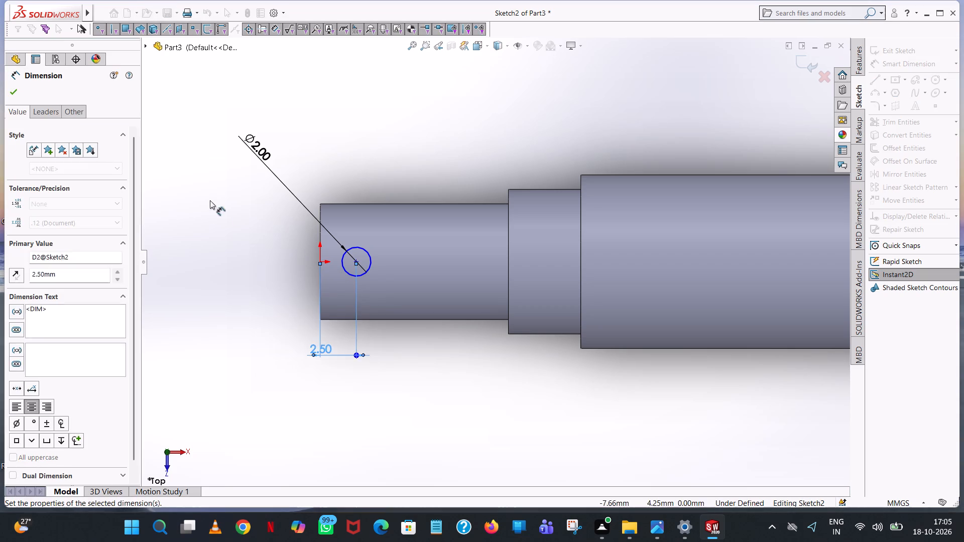
Dimension the distance from the circle's centre to the upper edge of the shaft's end section at 4 mm.
left_click(358, 261)
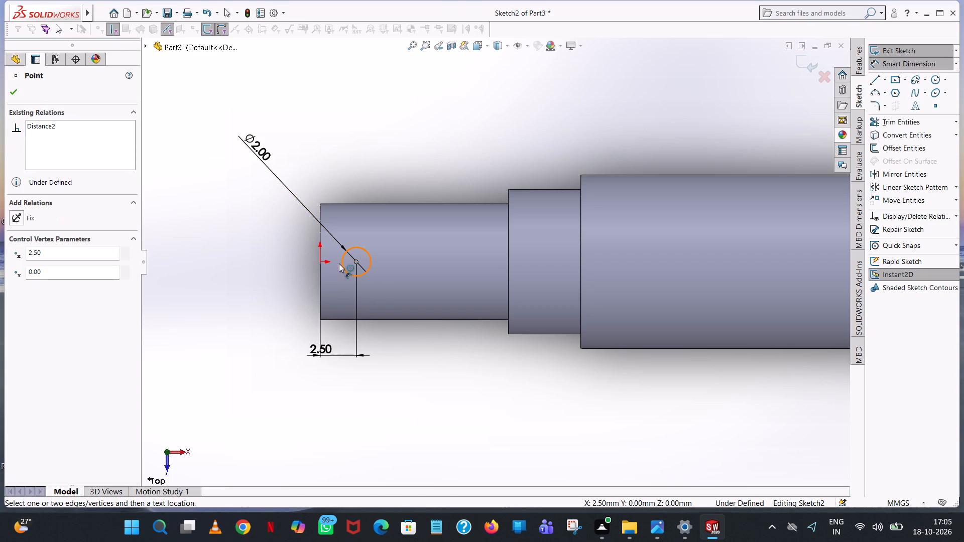
left_click(384, 204)
left_click(265, 187)
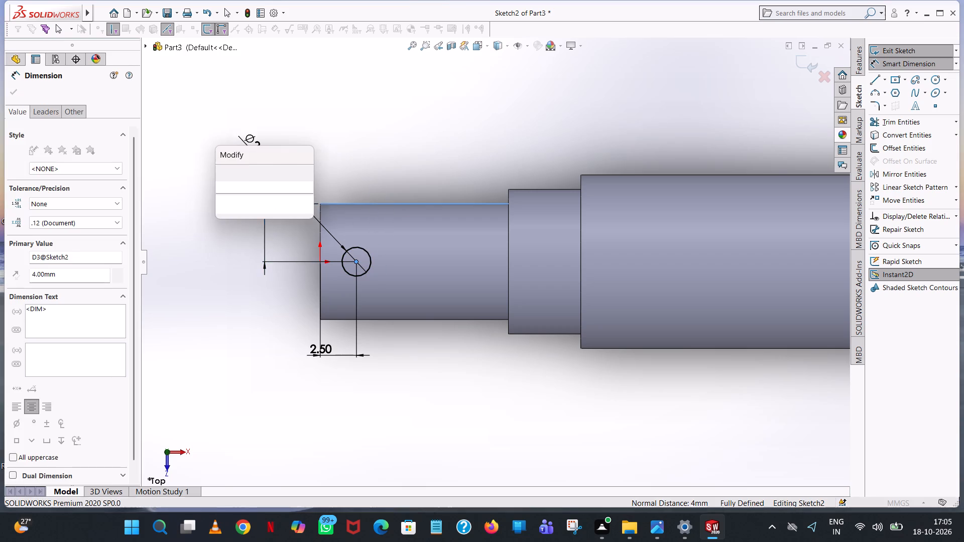
left_click(222, 177)
left_click(380, 147)
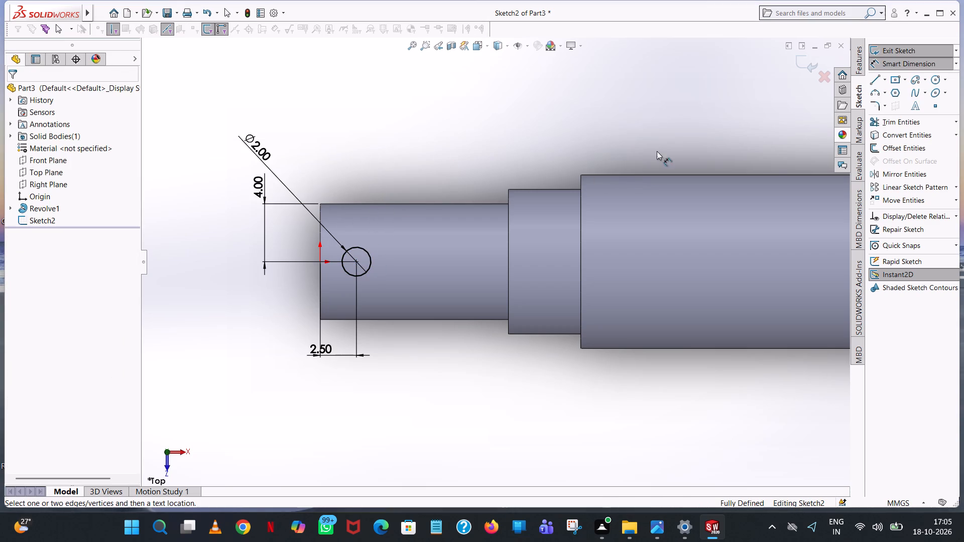
Cut the 2 mm circle through the shaft's end section as an Extruded Cut, Mid Plane, 10 mm deep.
left_click(864, 61)
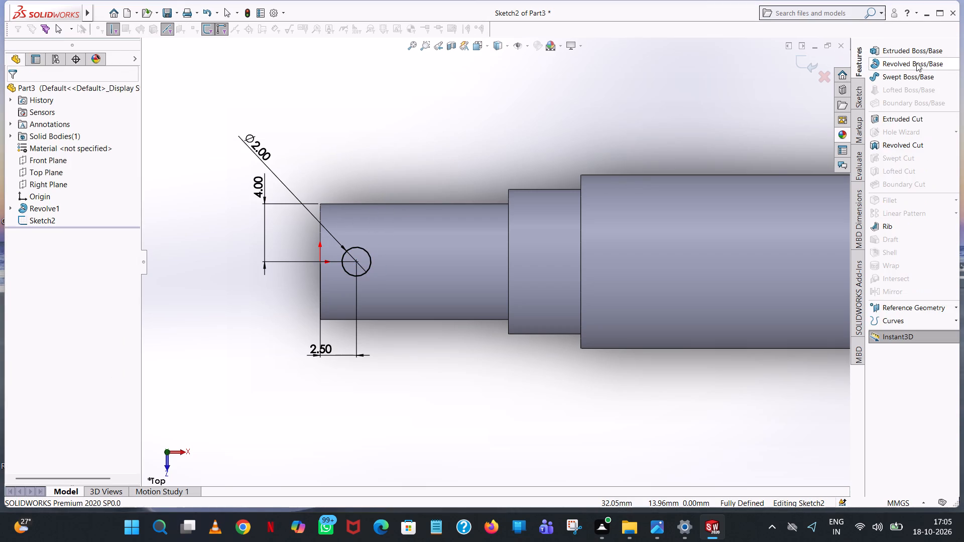
left_click(882, 115)
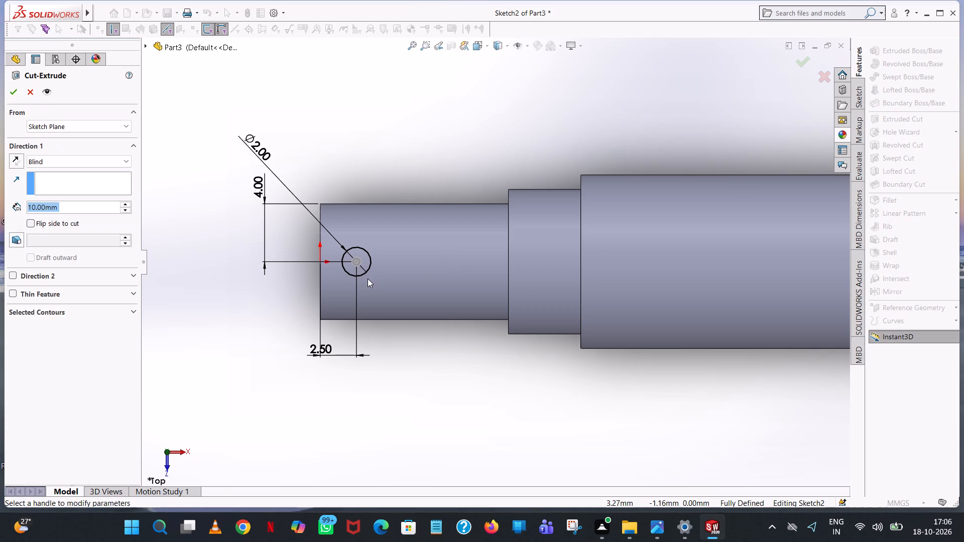
scroll(368, 279, "up", 4)
middle_click_drag(394, 277, 473, 328)
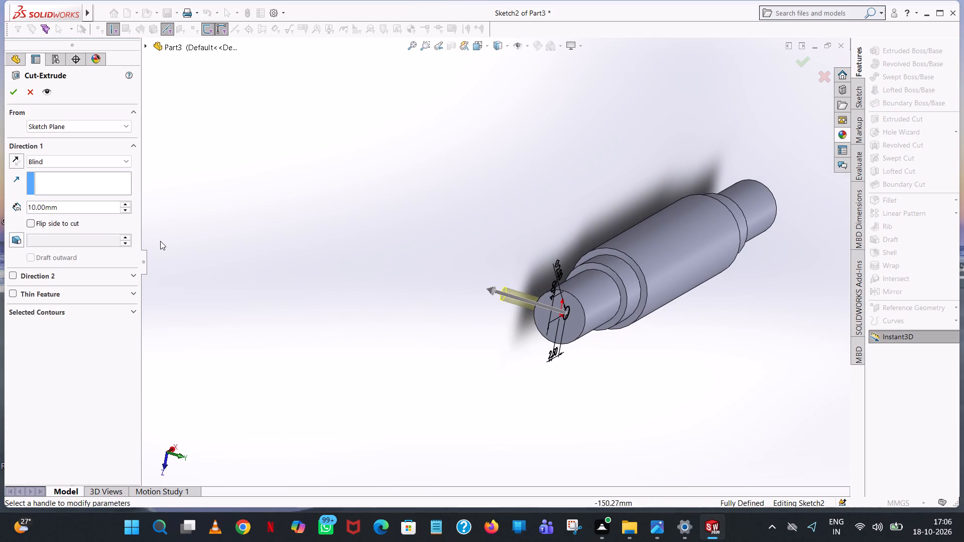
left_click(105, 162)
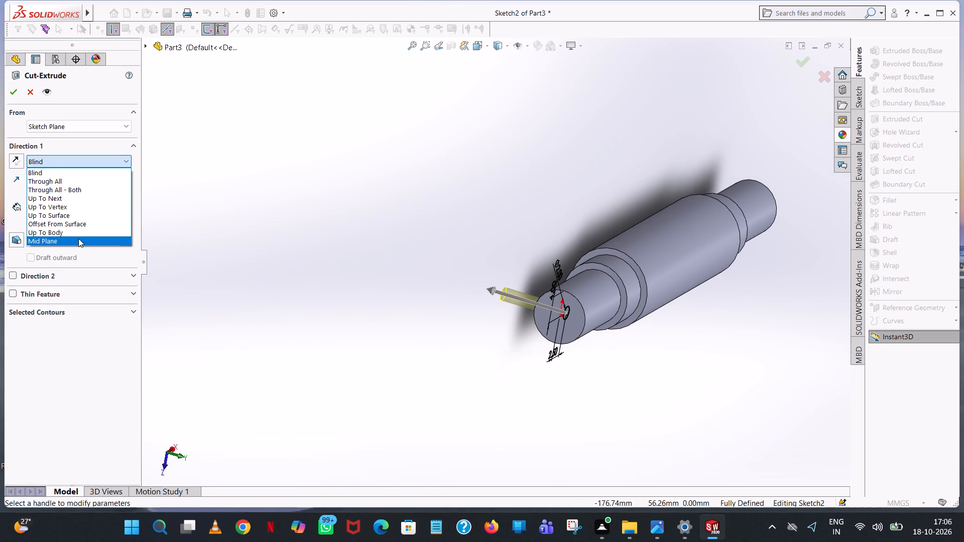
left_click(78, 238)
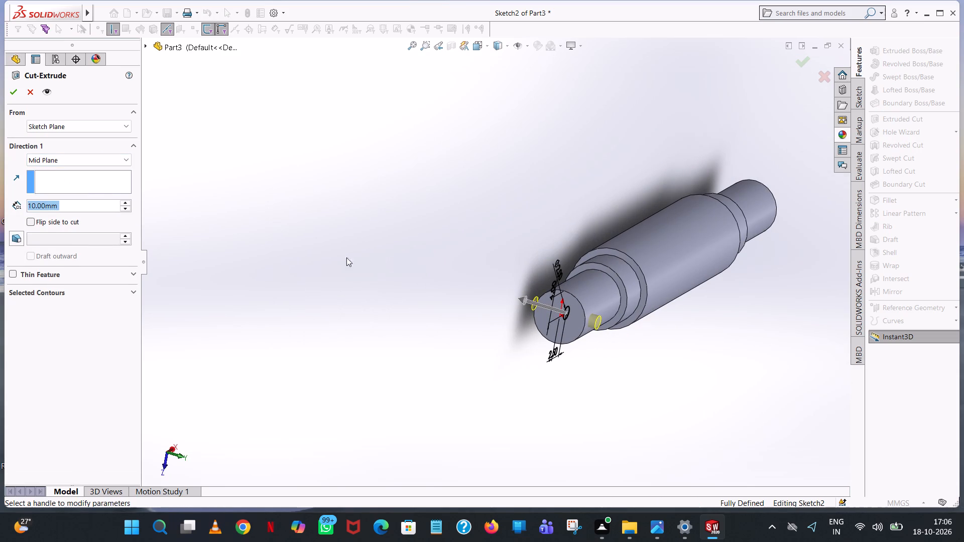
middle_click_drag(369, 272, 379, 319)
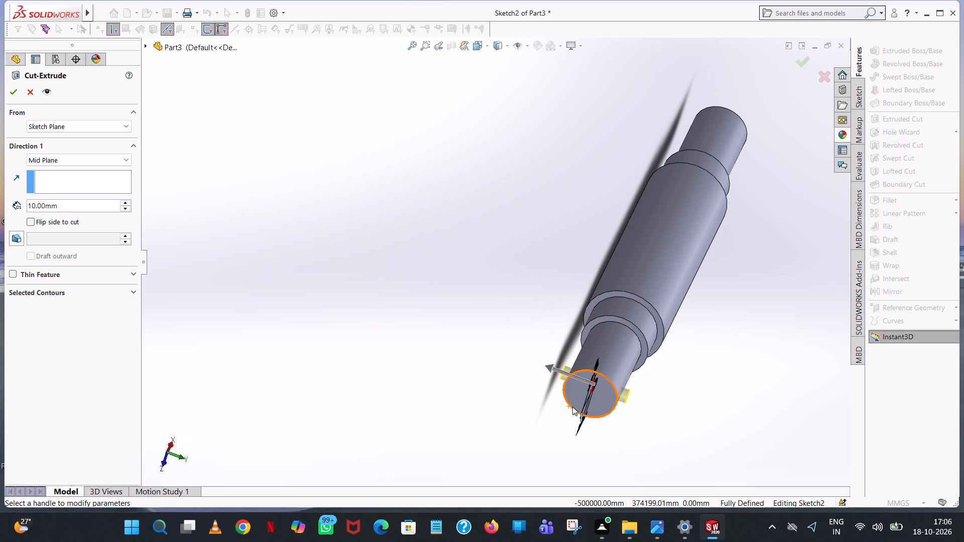
left_click(16, 95)
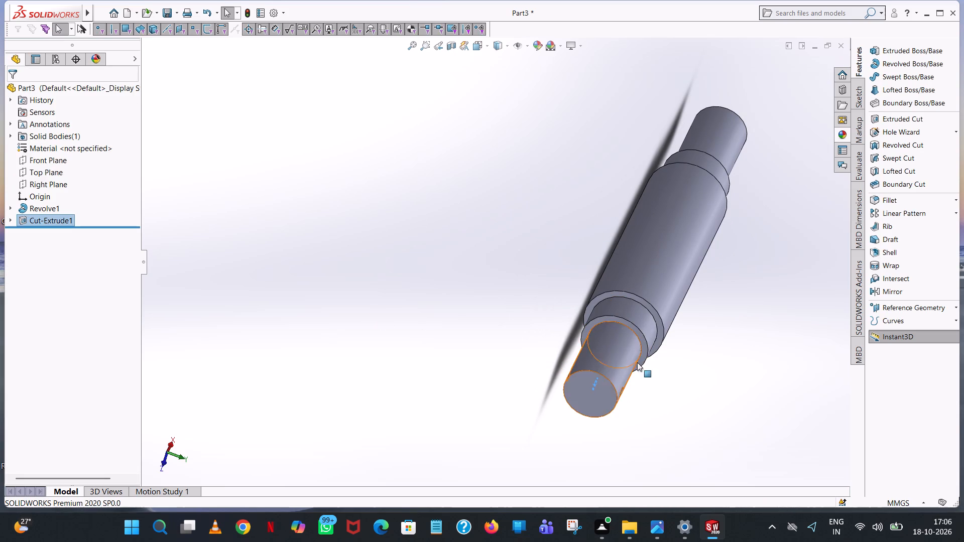
scroll(661, 391, "up", 2)
middle_click_drag(649, 376, 559, 298)
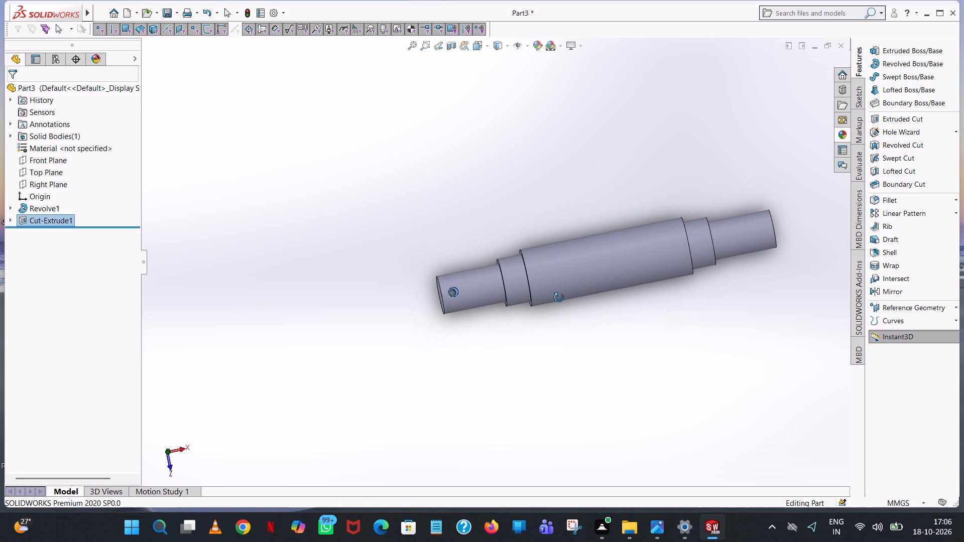
middle_click_drag(559, 298, 560, 299)
left_click(558, 308)
scroll(552, 308, "down", 1)
middle_click(552, 308)
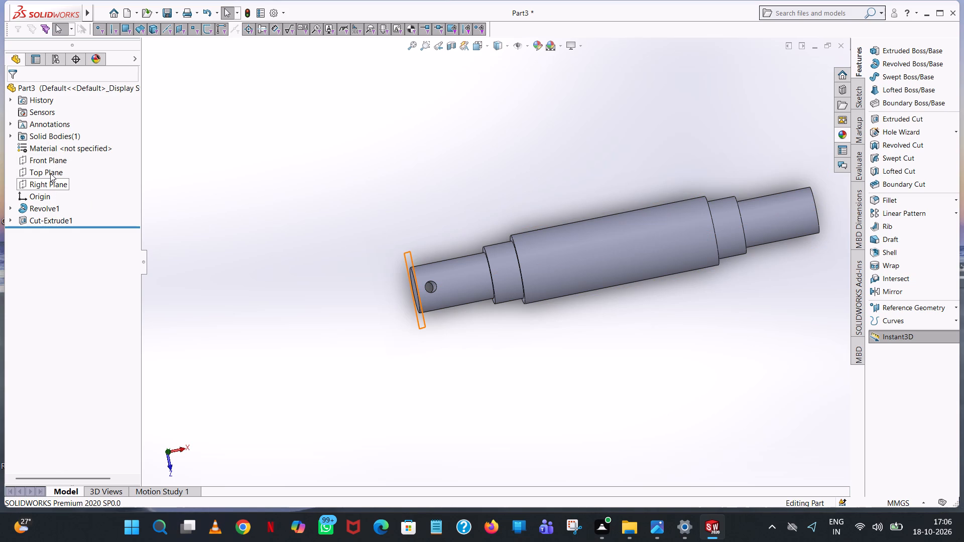
Start a new sketch on the Top Plane and view the plane straight on.
left_click(50, 173)
middle_click_drag(392, 171, 432, 234)
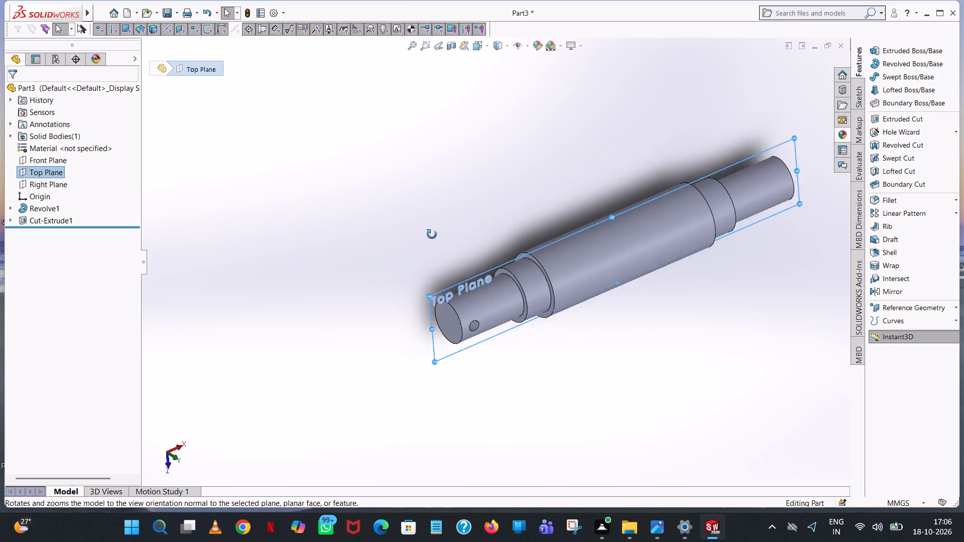
middle_click_drag(432, 234, 433, 219)
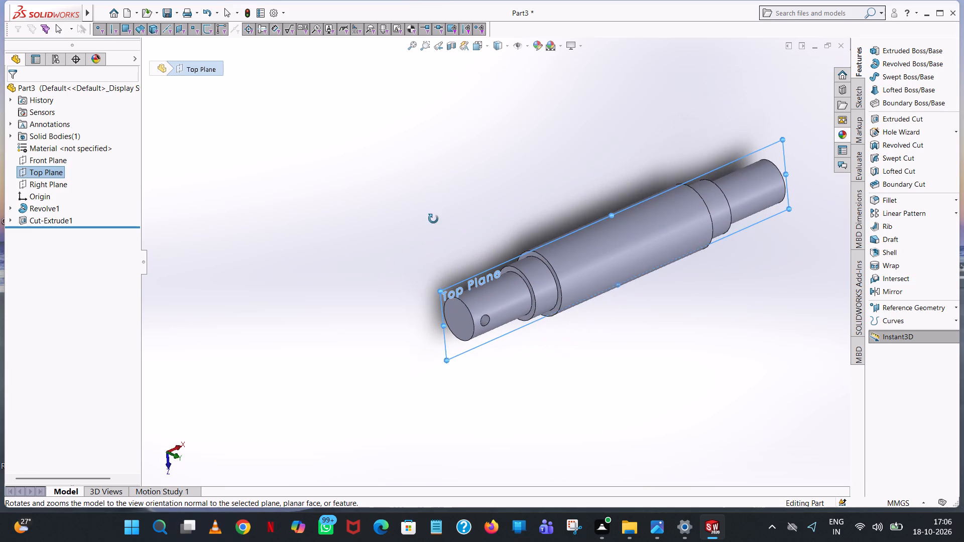
middle_click_drag(433, 219, 433, 218)
left_click(44, 173)
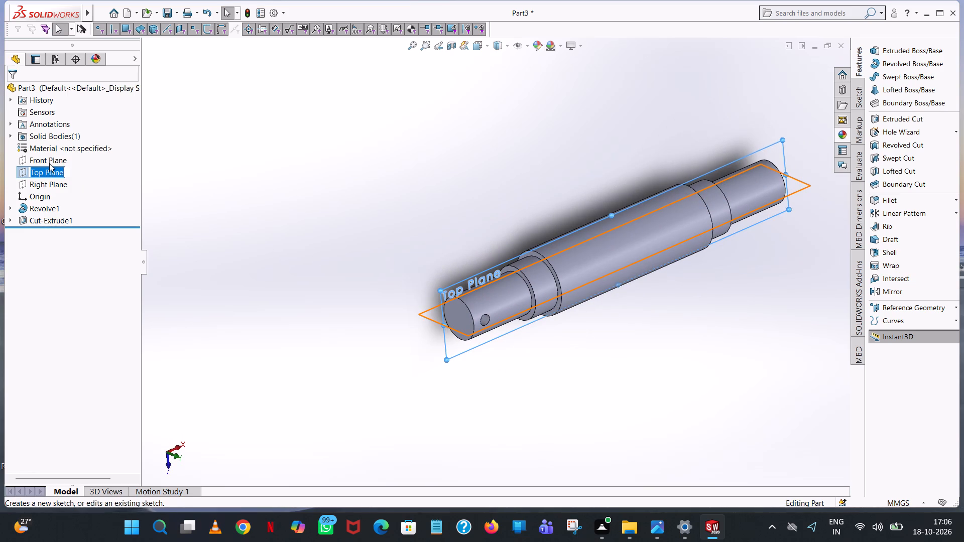
left_click(40, 171)
left_click(167, 192)
left_click(49, 173)
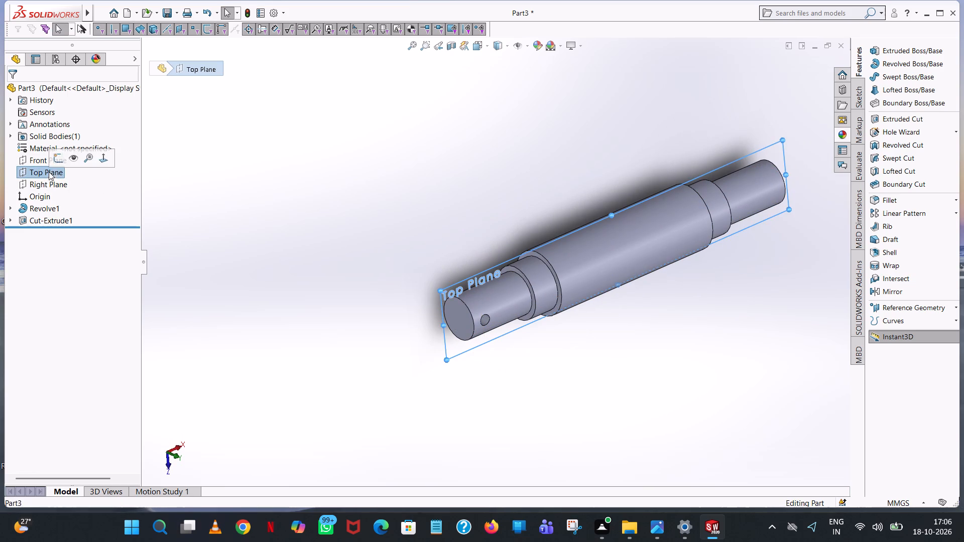
left_click(59, 160)
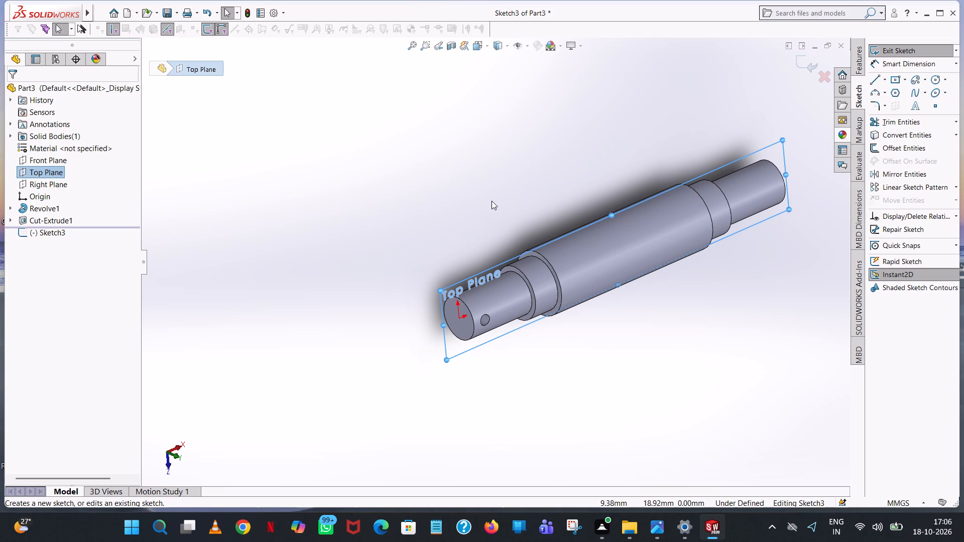
key("space")
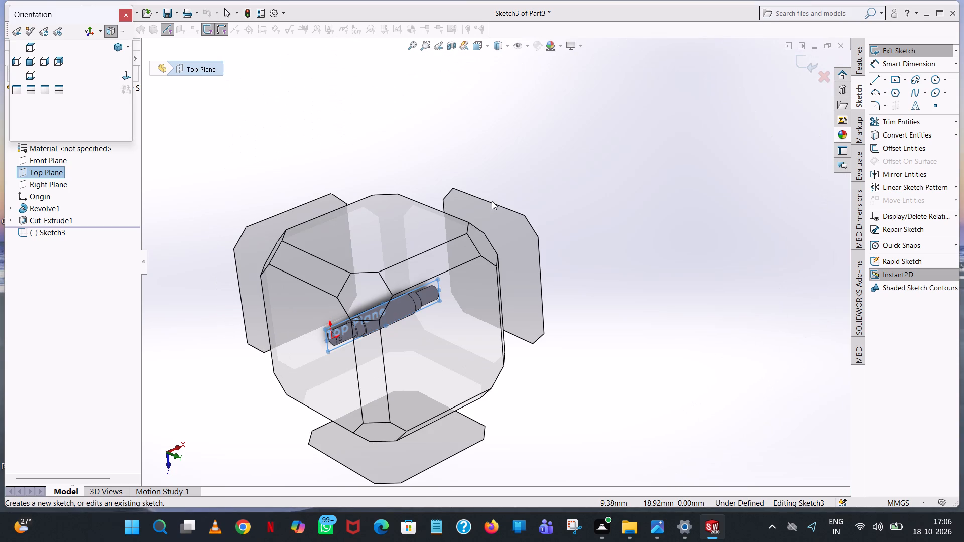
left_click(122, 73)
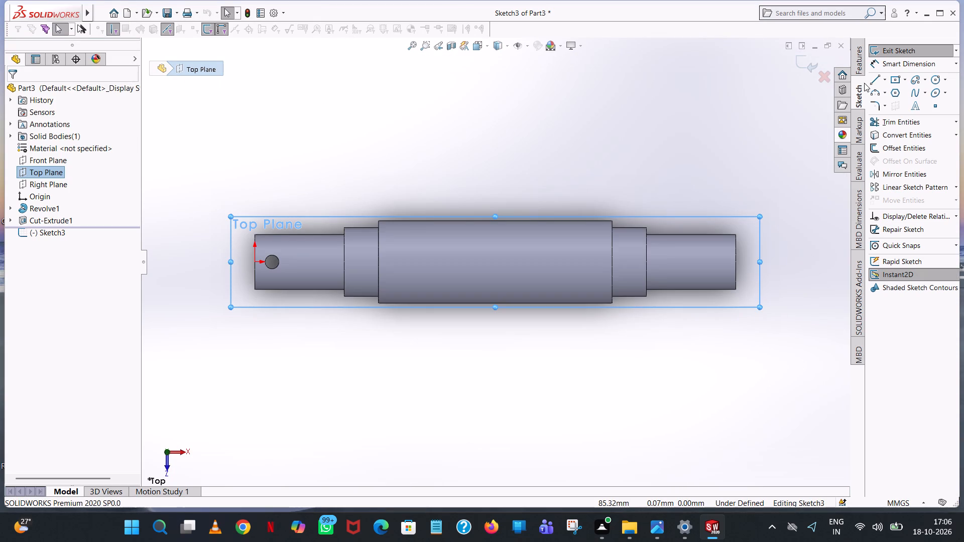
Draw a horizontal 2.5 mm helper line inward from the midpoint of the shaft end opposite the existing hole.
left_click(877, 77)
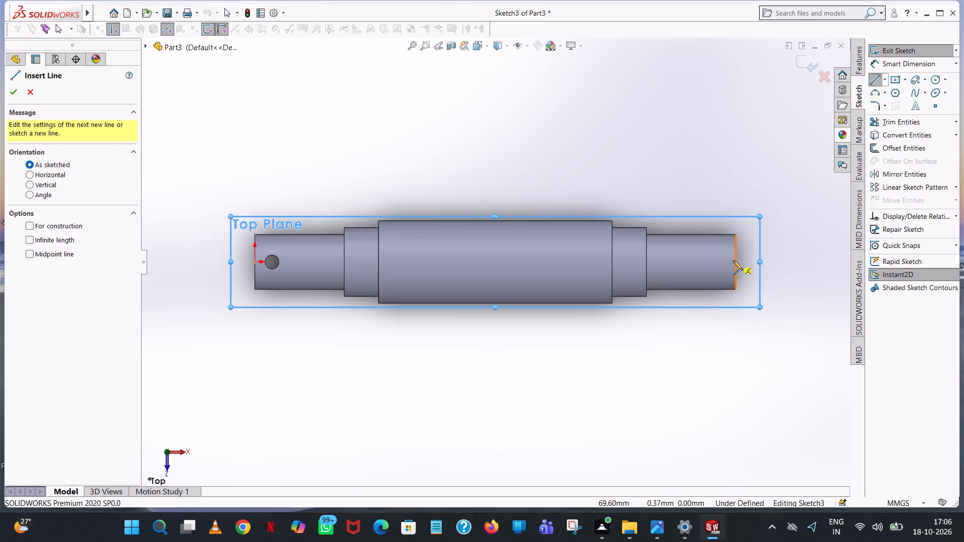
left_click(737, 262)
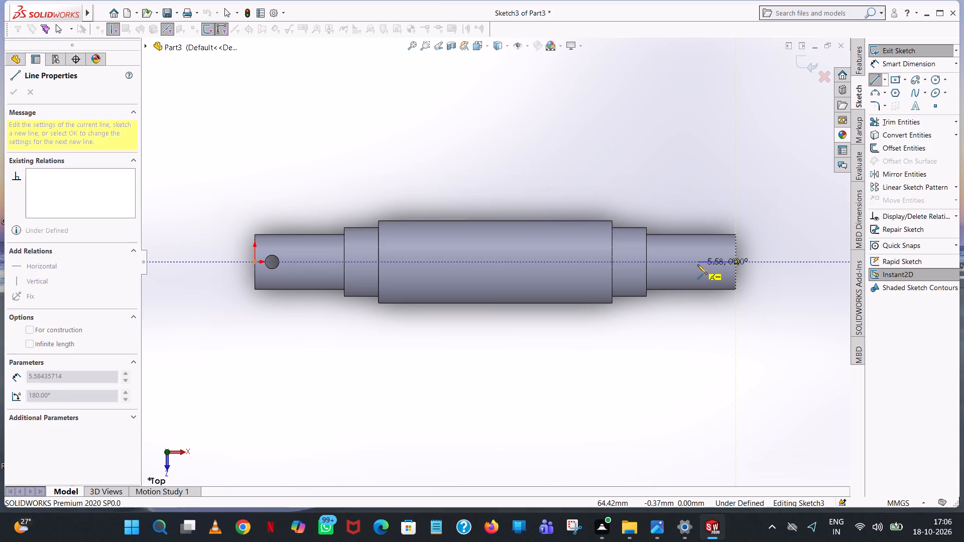
left_click(698, 261)
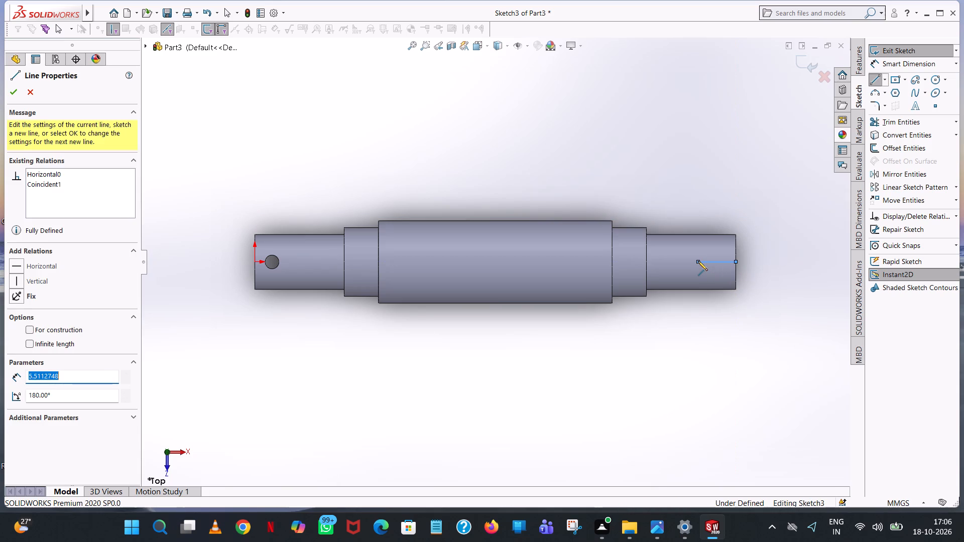
key("2")
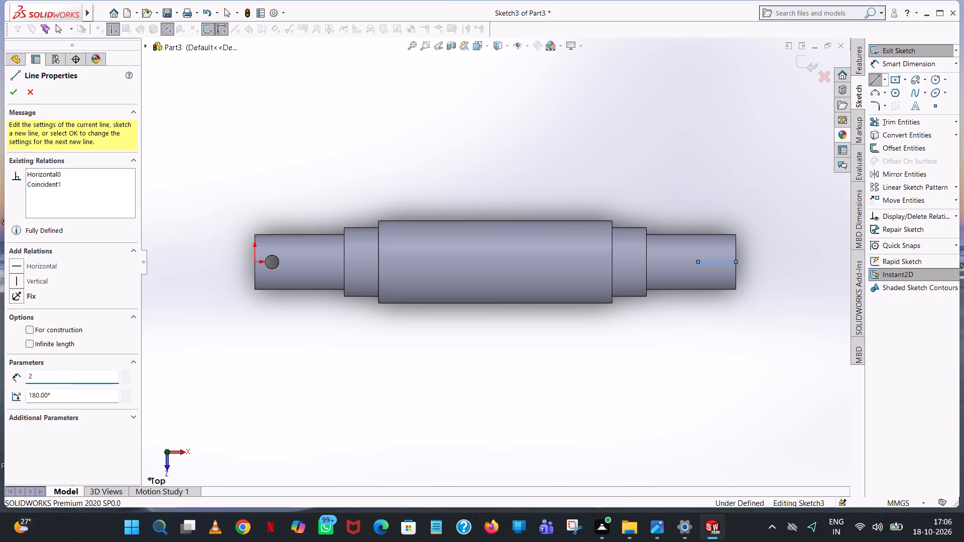
type(".5")
key("Return")
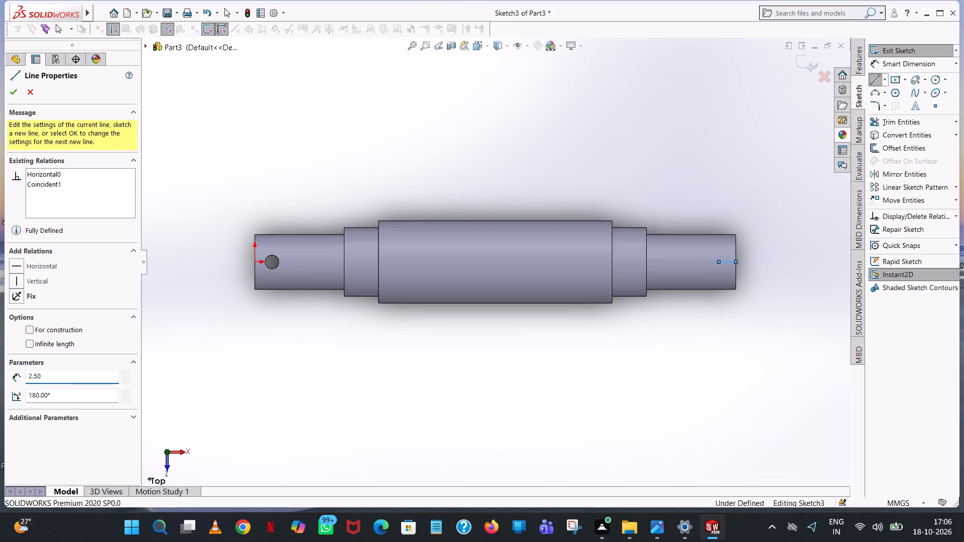
right_click(698, 260)
left_click(714, 262)
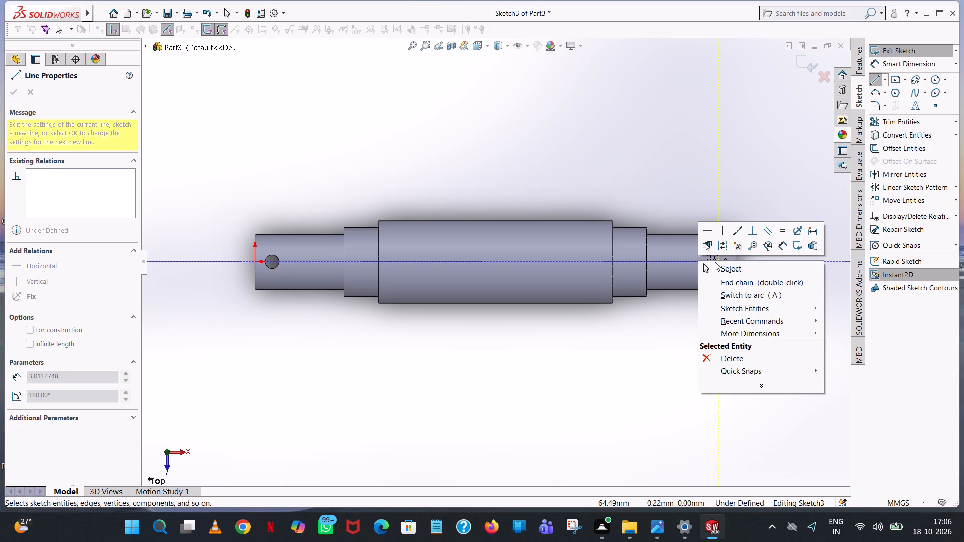
right_click(726, 254)
left_click(744, 263)
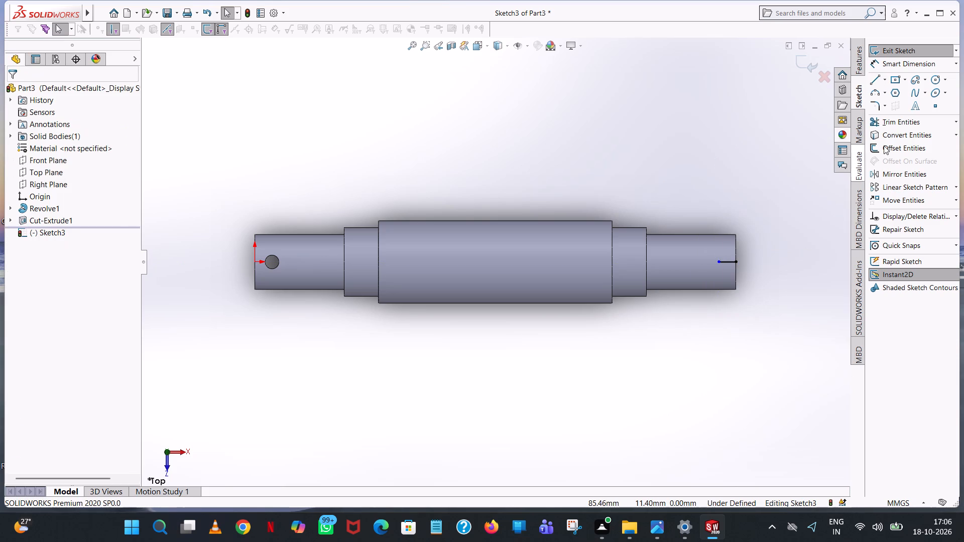
Draw a circle of radius 1 mm centred on the inner end of the helper line.
left_click(933, 75)
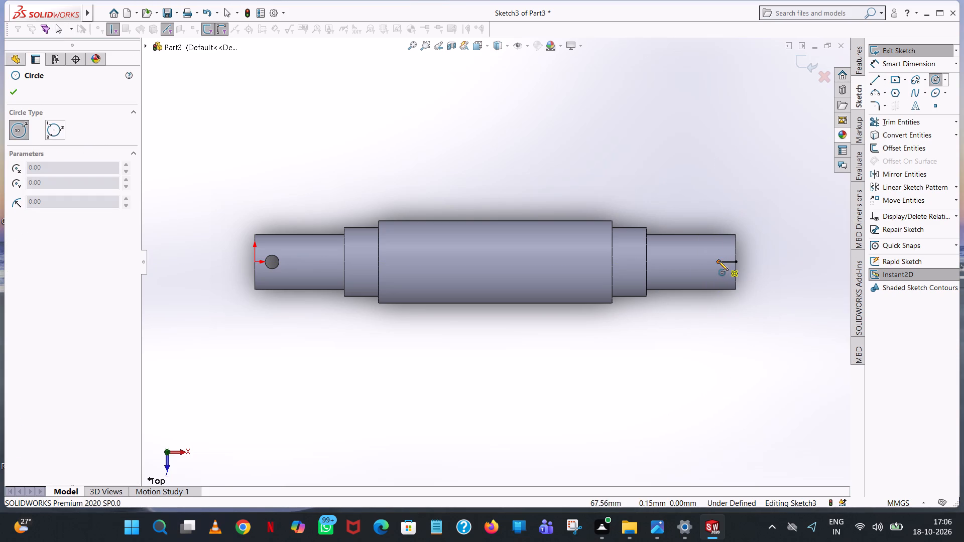
left_click(718, 261)
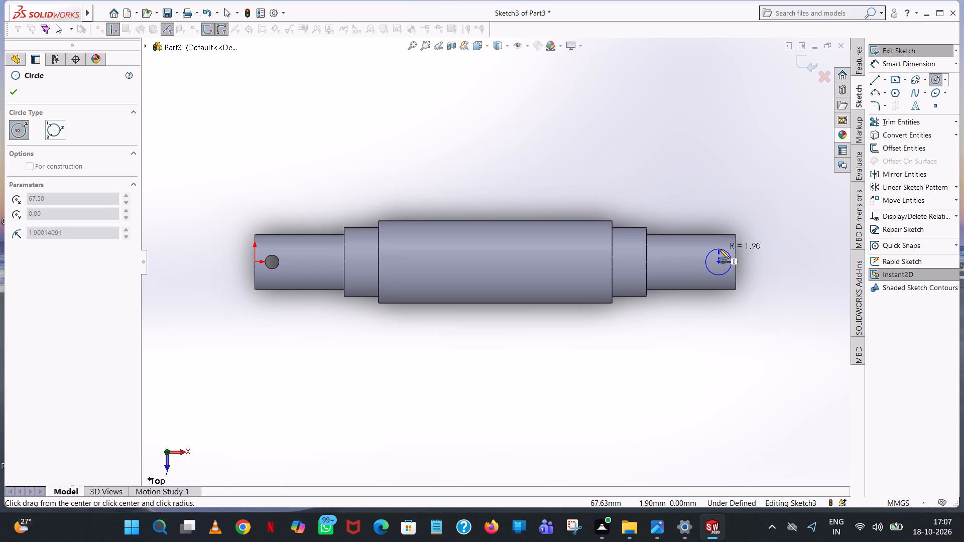
left_click(719, 249)
key("1")
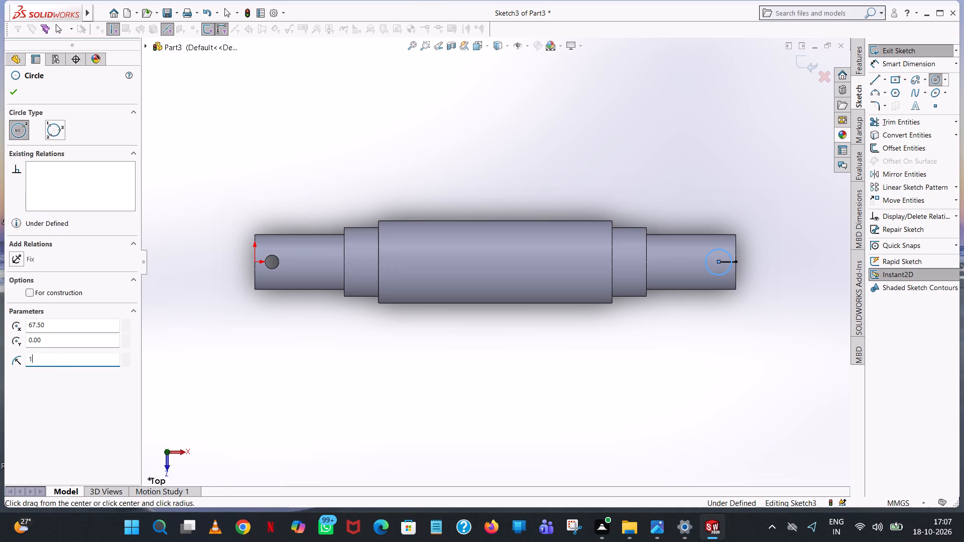
key("Return")
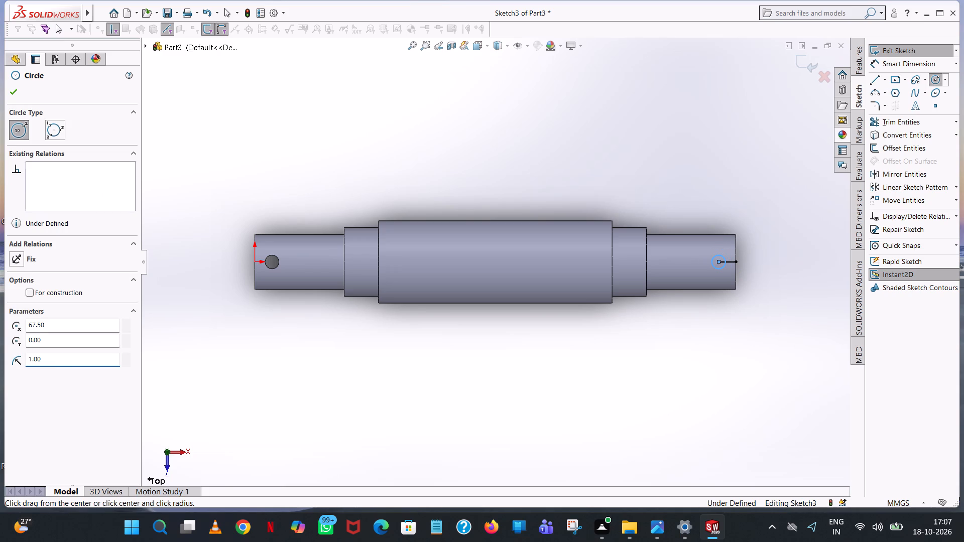
right_click(719, 249)
left_click(737, 255)
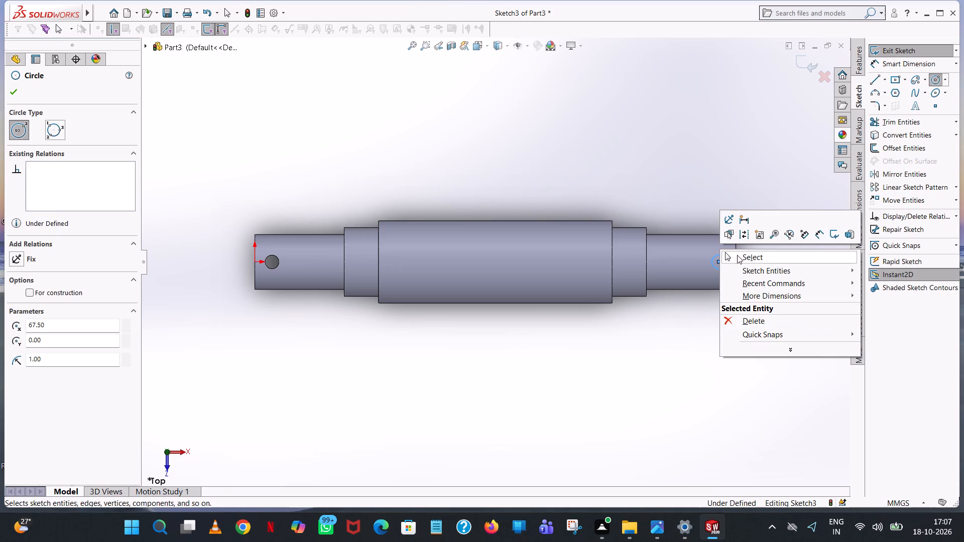
left_click(630, 324)
Trim away the helper line outside and inside the new circle, leaving only the circle.
scroll(715, 280, "down", 1)
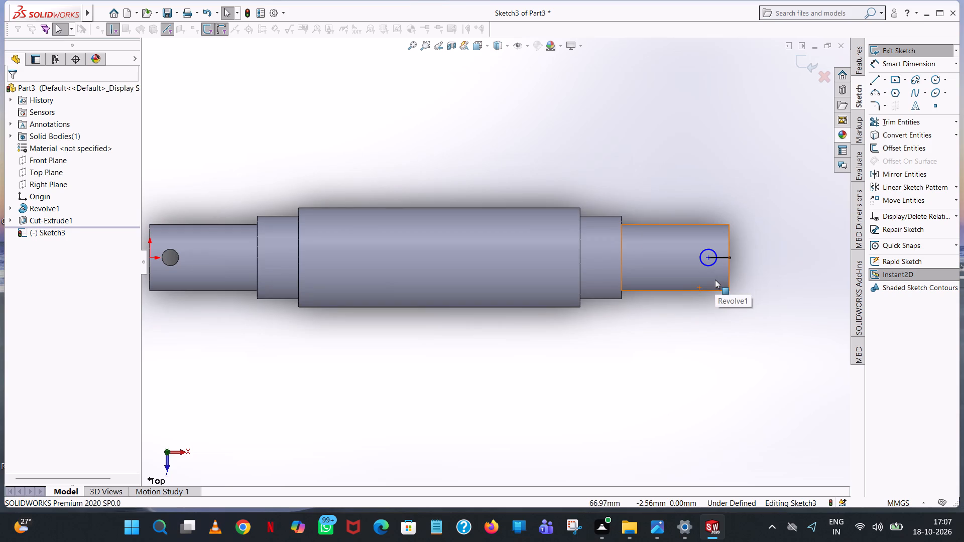
left_click(887, 119)
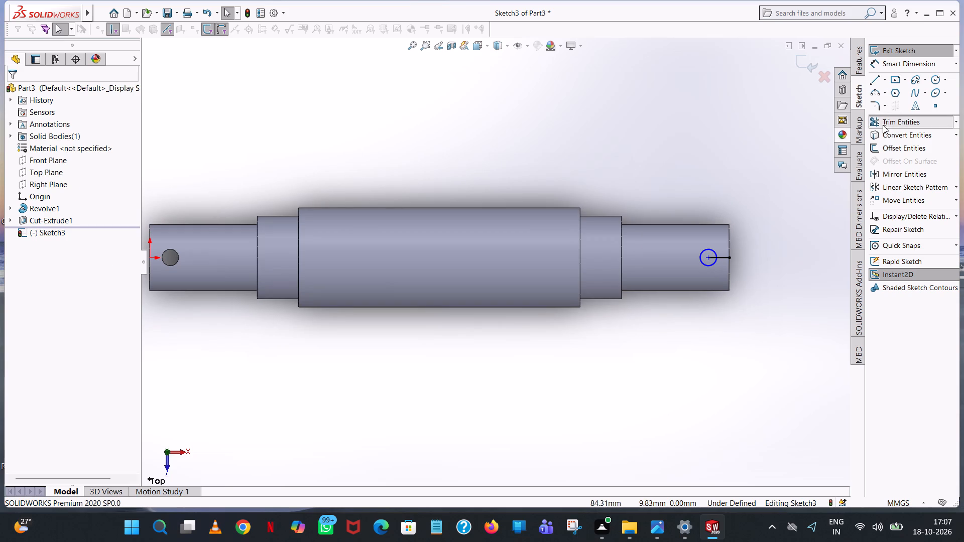
left_click(726, 258)
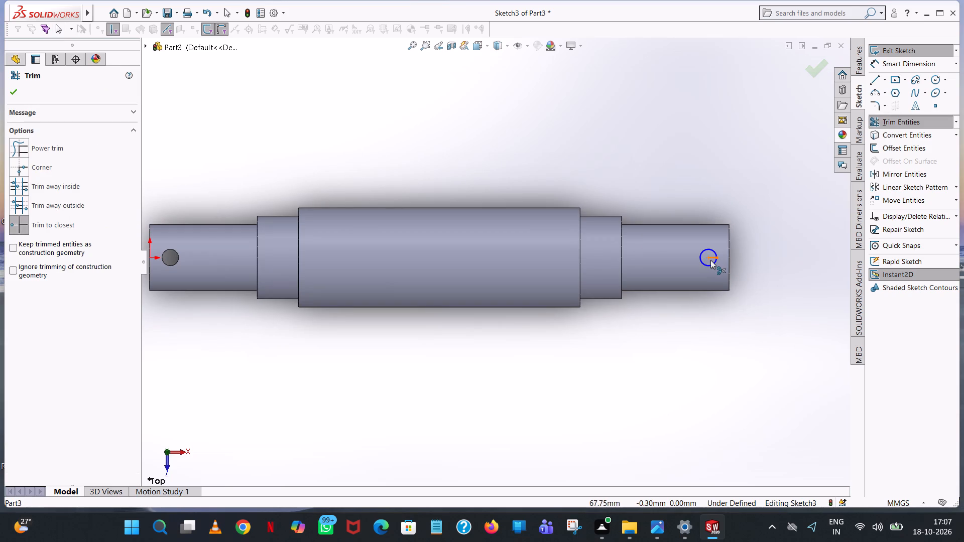
left_click(710, 260)
left_click(15, 93)
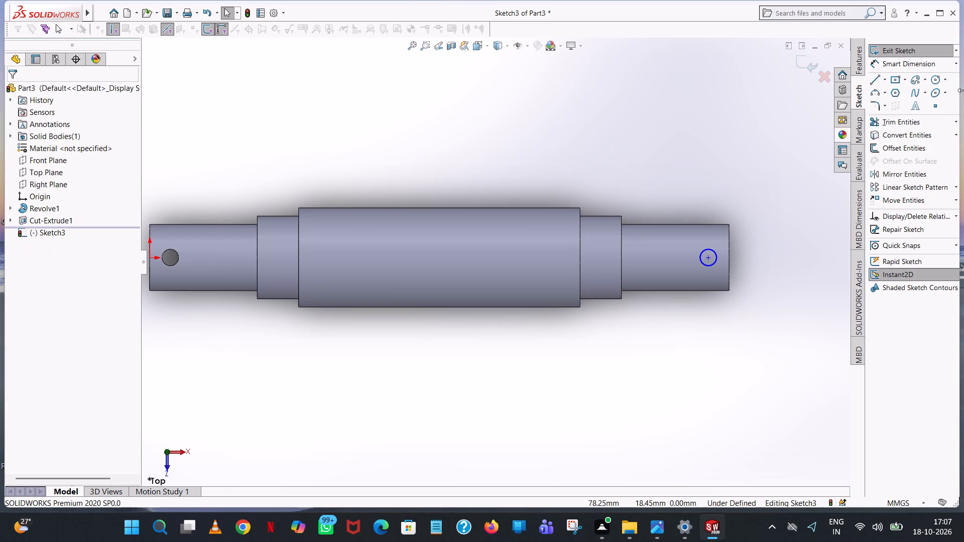
Dimension the new circle's diameter at 2 mm.
left_click(891, 68)
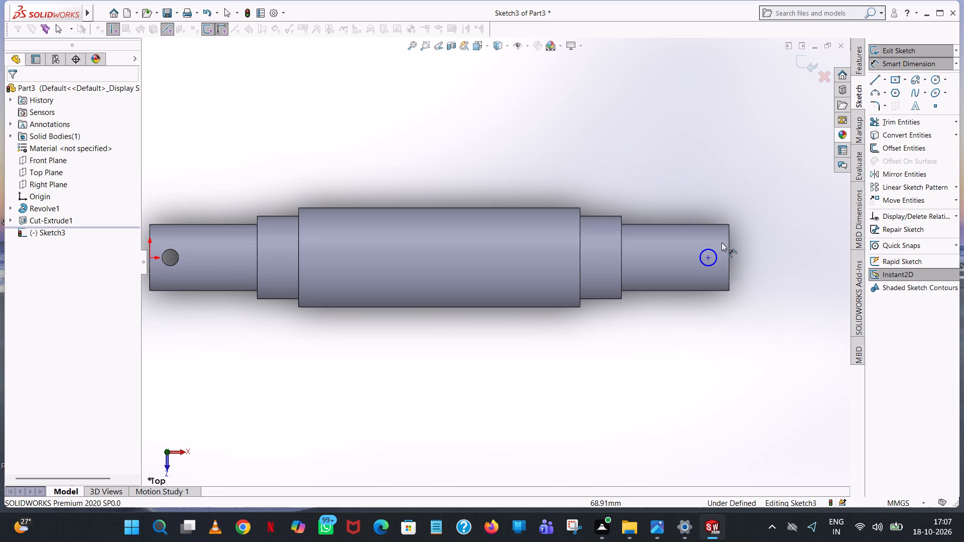
left_click(715, 261)
left_click(798, 314)
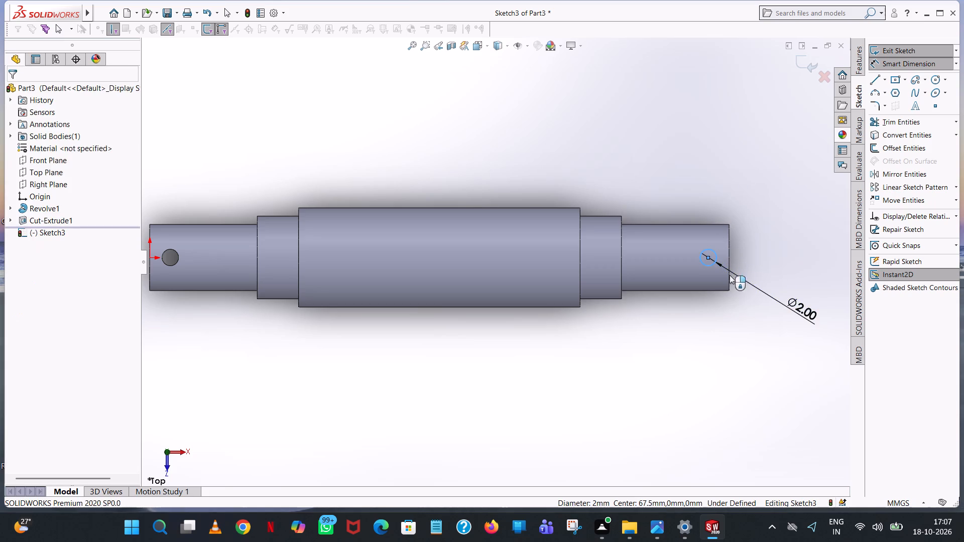
left_click(753, 302)
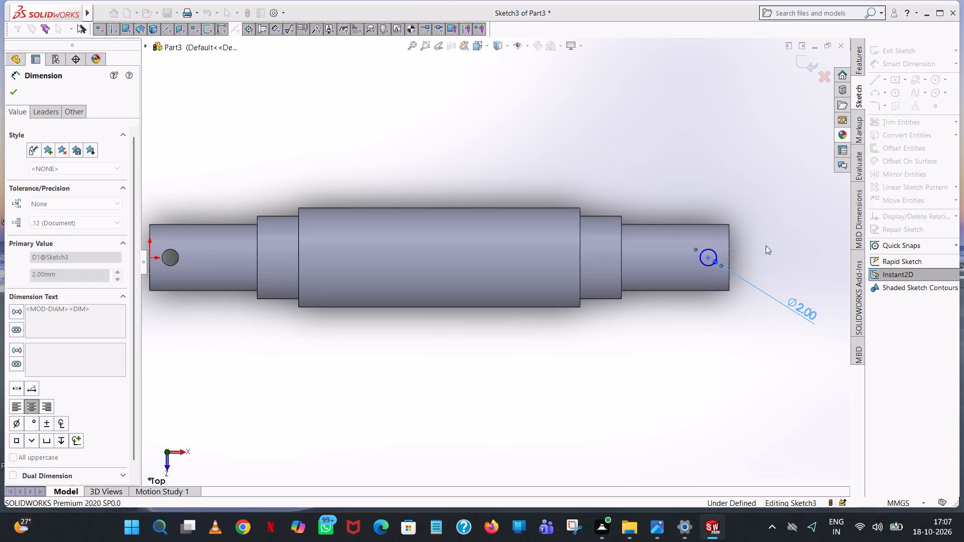
Dimension the new circle's centre at 10.50 mm horizontally from the adjacent shoulder edge of the shaft.
left_click(766, 245)
left_click(709, 259)
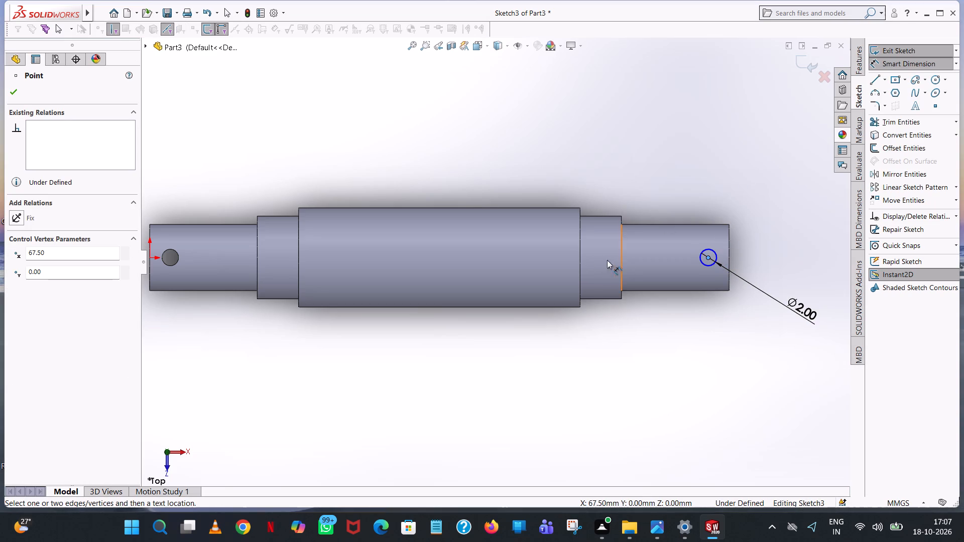
left_click(622, 270)
left_click(644, 172)
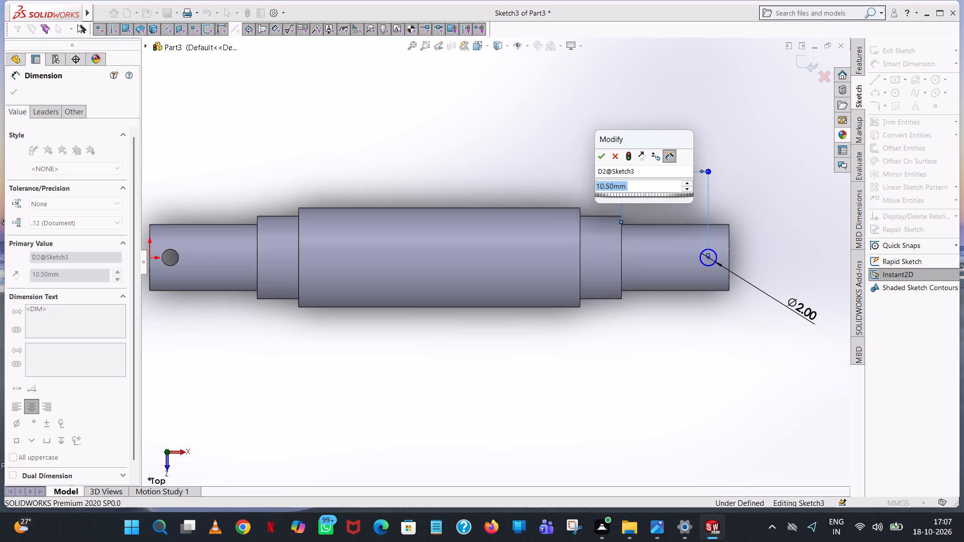
left_click(602, 158)
left_click(749, 160)
Dimension the new circle's centre at 4 mm from the lower edge of the shaft's end section.
left_click(709, 256)
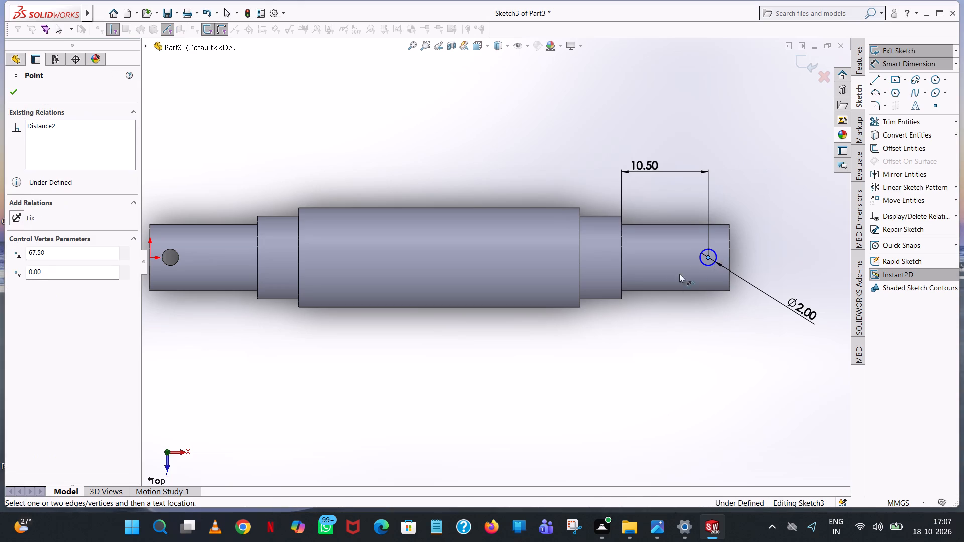
left_click(646, 292)
left_click(818, 311)
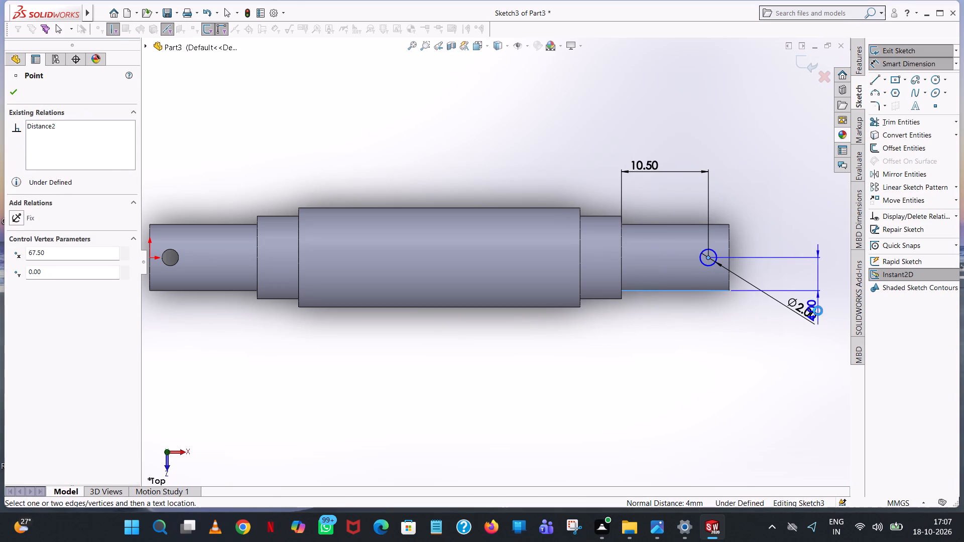
left_click(776, 296)
left_click(735, 228)
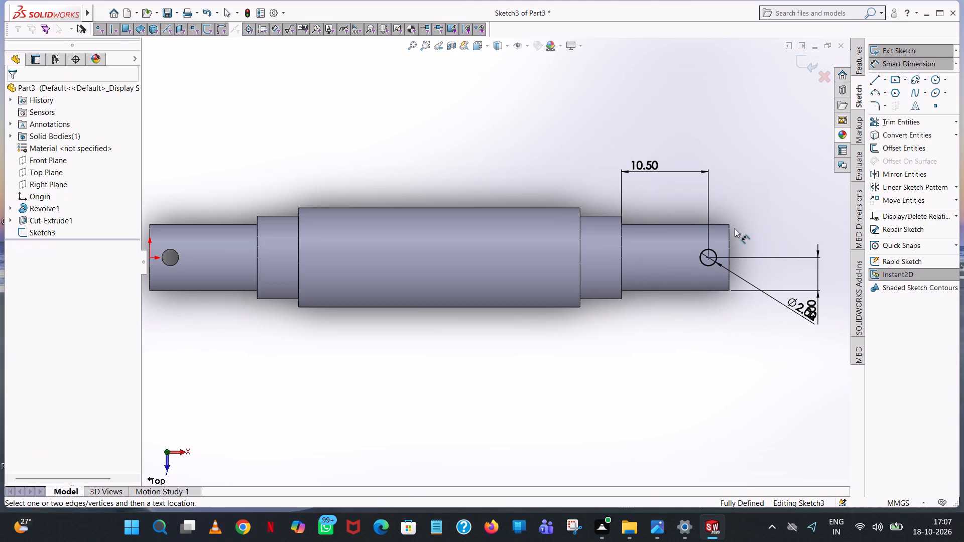
Cut-extrude the circle through the shaft end using a Mid Plane end condition with a 23 mm depth.
left_click(850, 61)
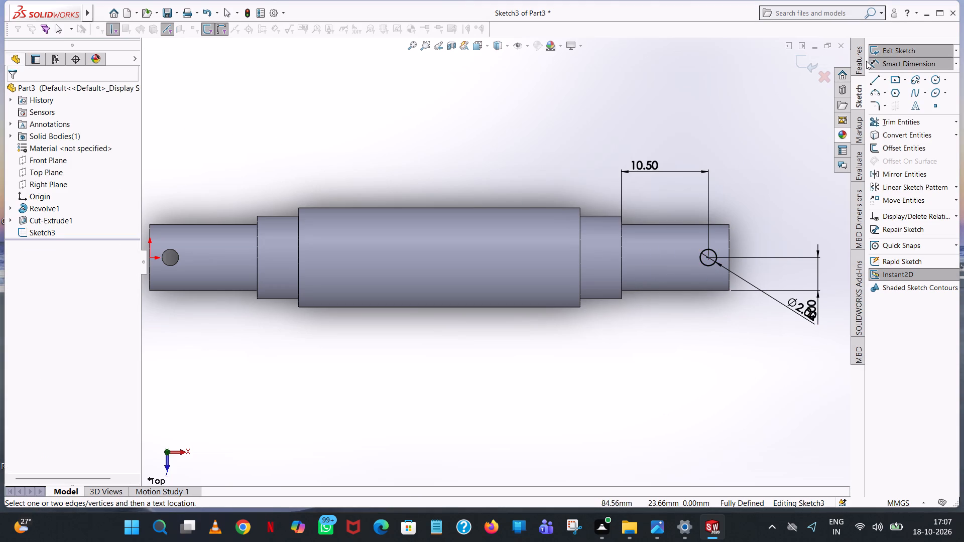
left_click(859, 62)
left_click(907, 123)
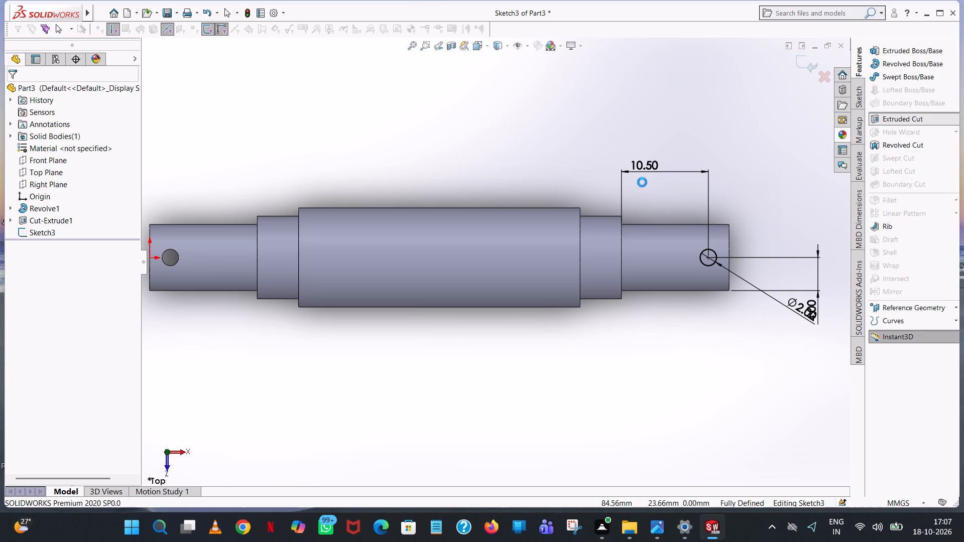
middle_click_drag(721, 178, 659, 223)
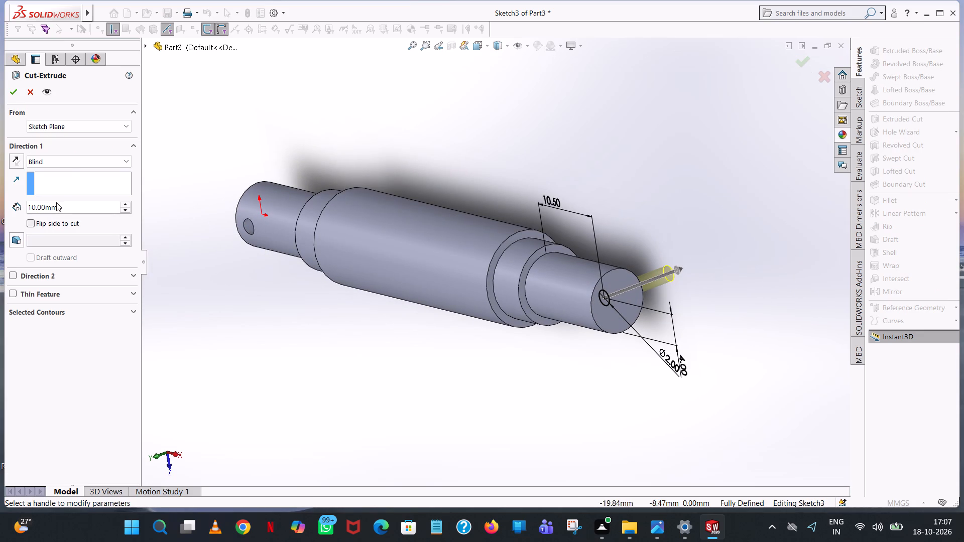
left_click(71, 165)
left_click(65, 236)
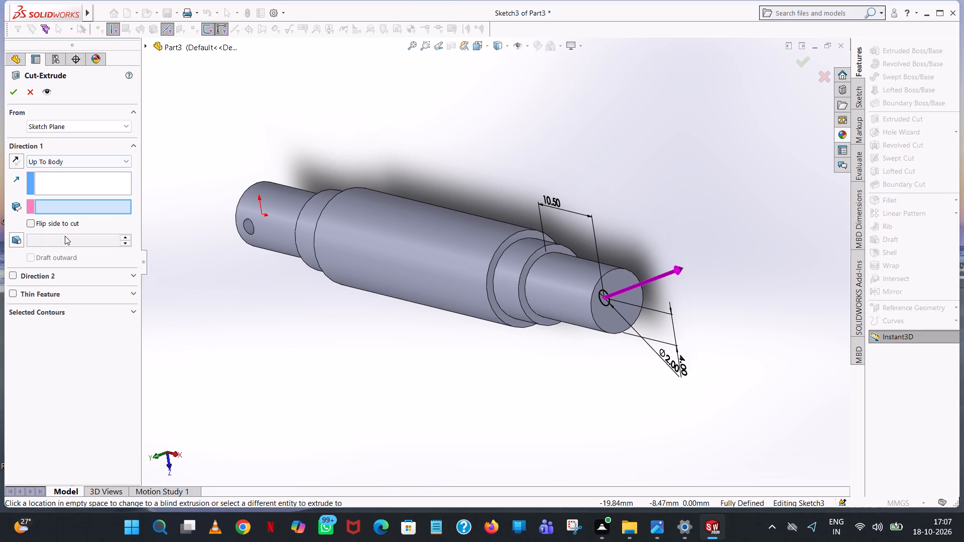
left_click(87, 164)
left_click(61, 240)
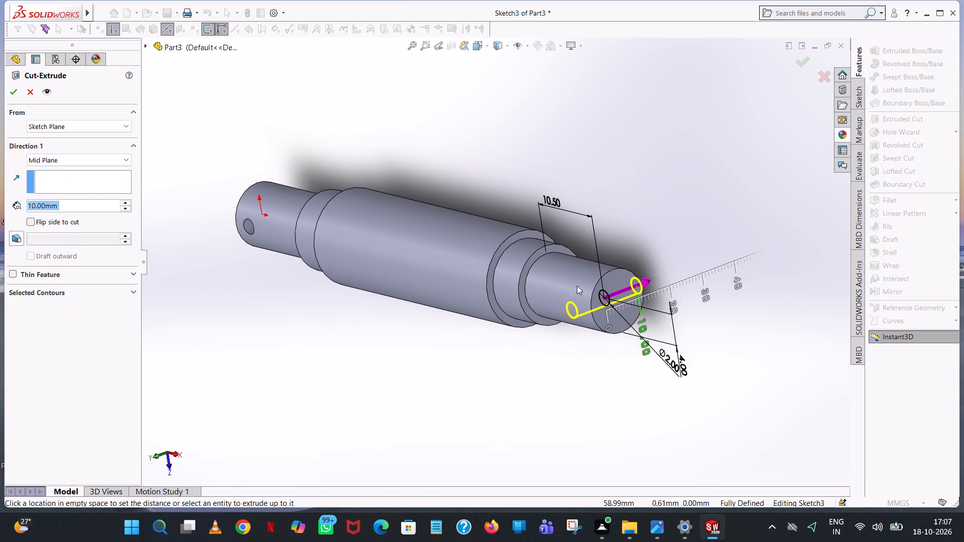
middle_click_drag(667, 267, 654, 323)
left_click(582, 276)
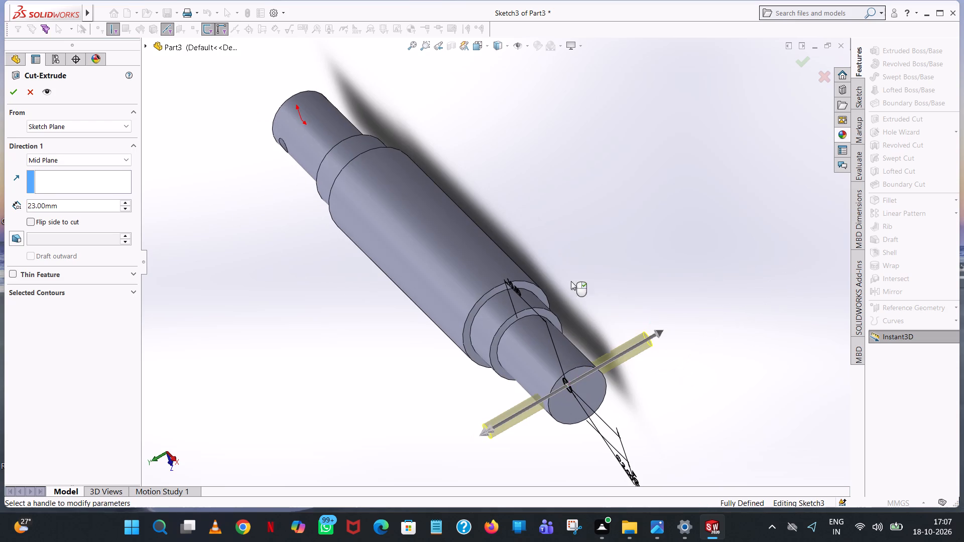
left_click(18, 89)
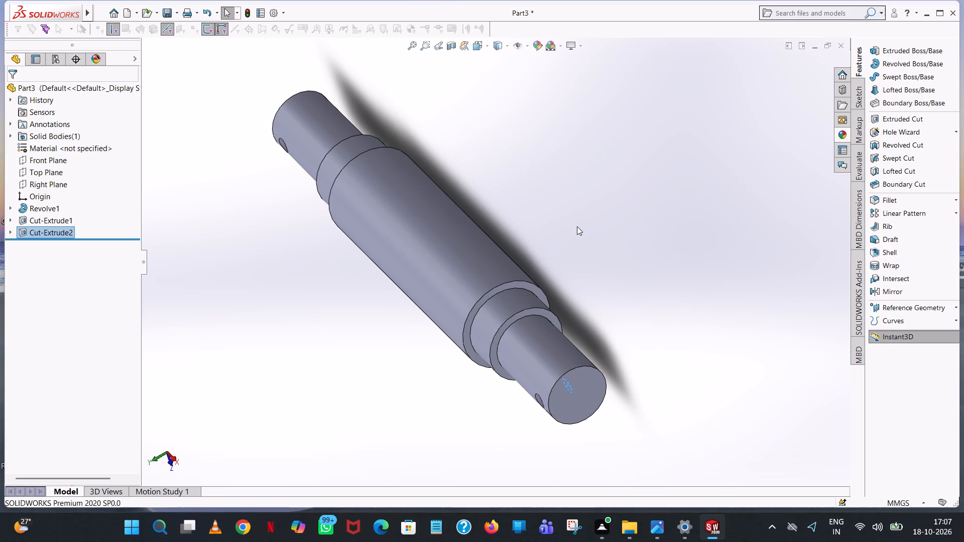
left_click(631, 298)
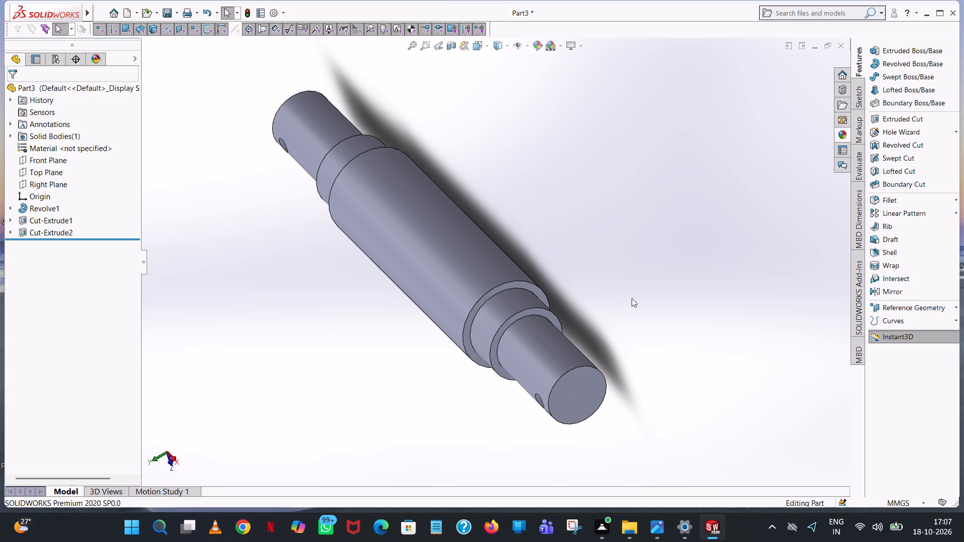
Chamfer the outer circular edges at both ends of the shaft at 1 mm and 45 degrees.
middle_click_drag(634, 396, 728, 280)
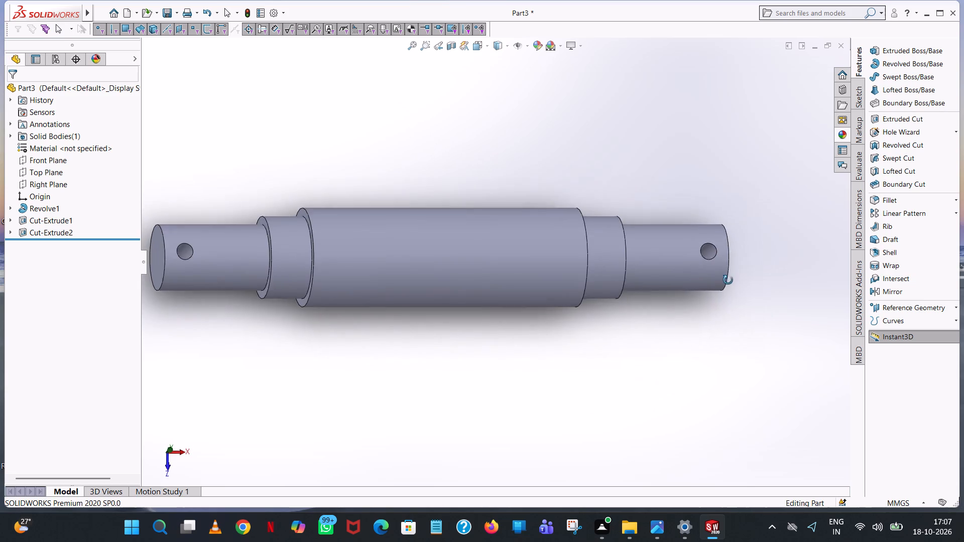
middle_click_drag(728, 280, 716, 317)
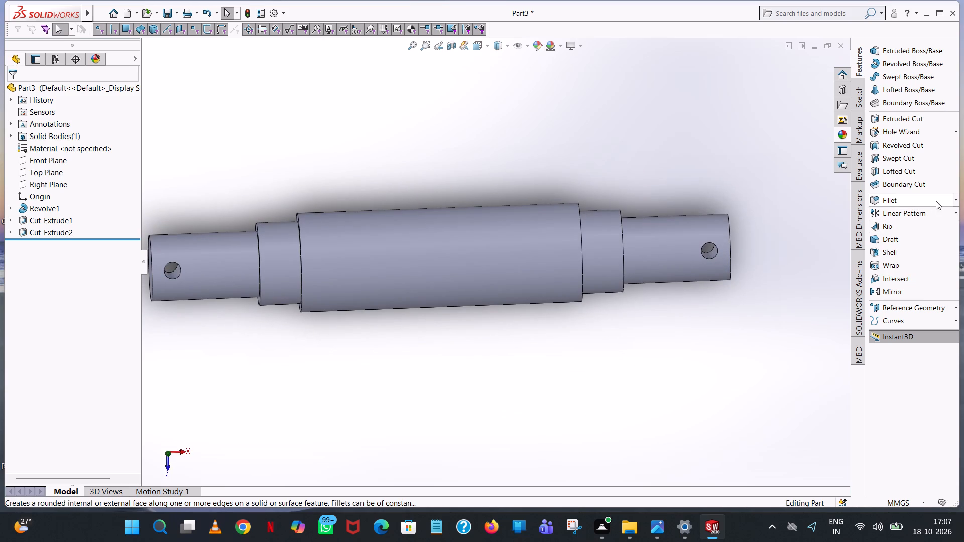
left_click(957, 199)
left_click(933, 215)
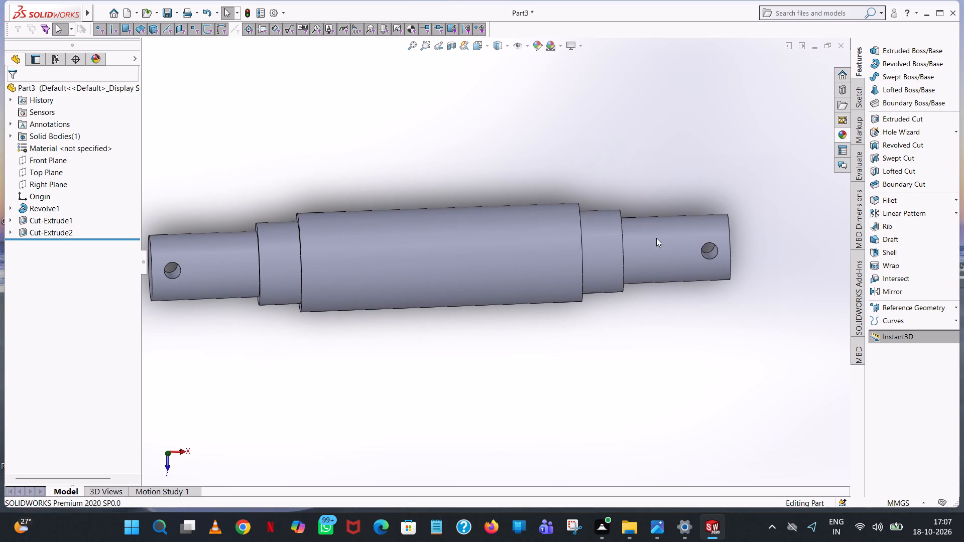
left_click(730, 227)
scroll(714, 232, "up", 3)
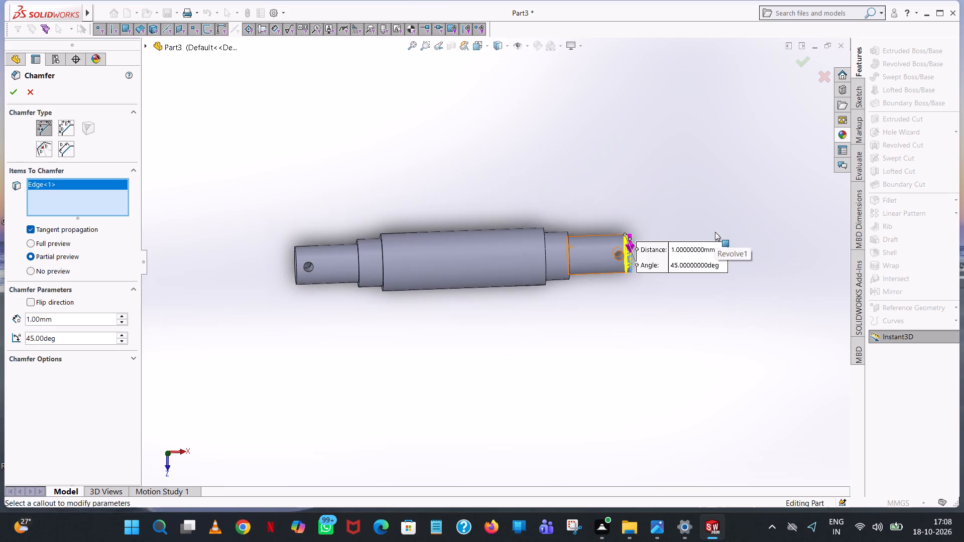
scroll(715, 232, "up", 1)
left_click(329, 255)
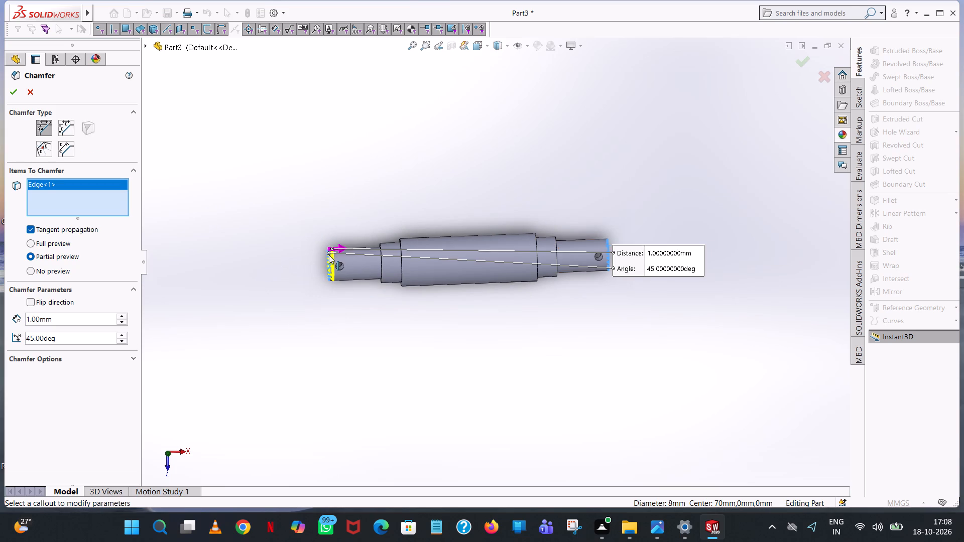
left_click(11, 92)
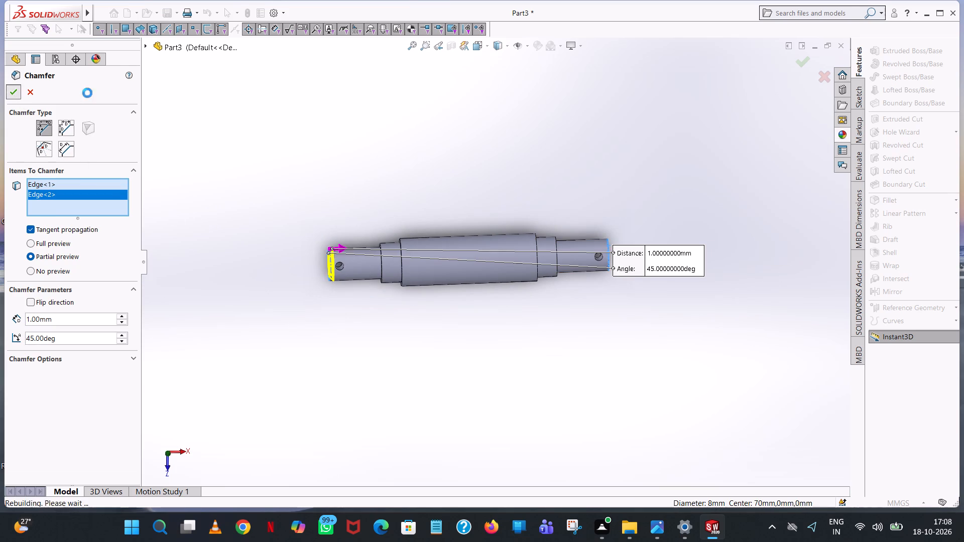
left_click(520, 171)
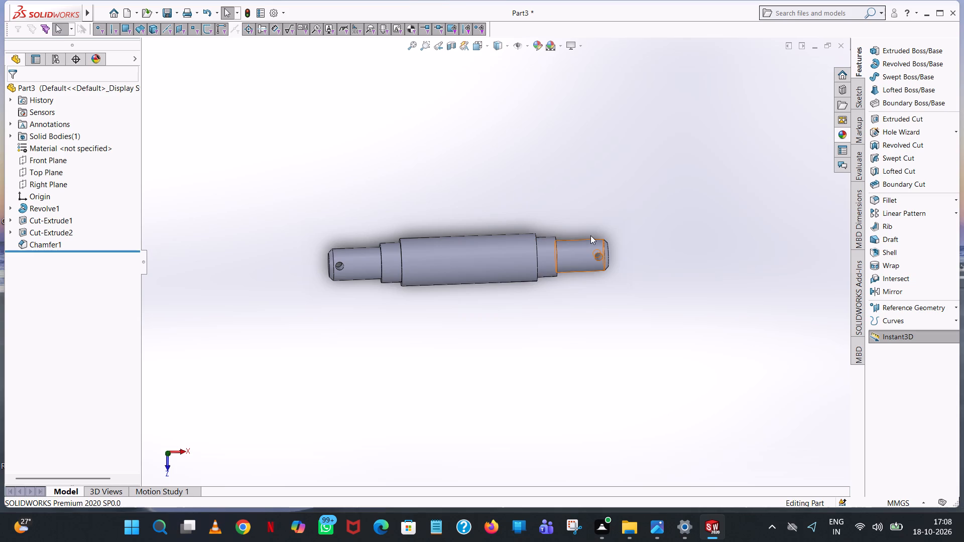
Examine the chamfered shaft ends and the cross holes up close and from different angles.
scroll(590, 235, "down", 5)
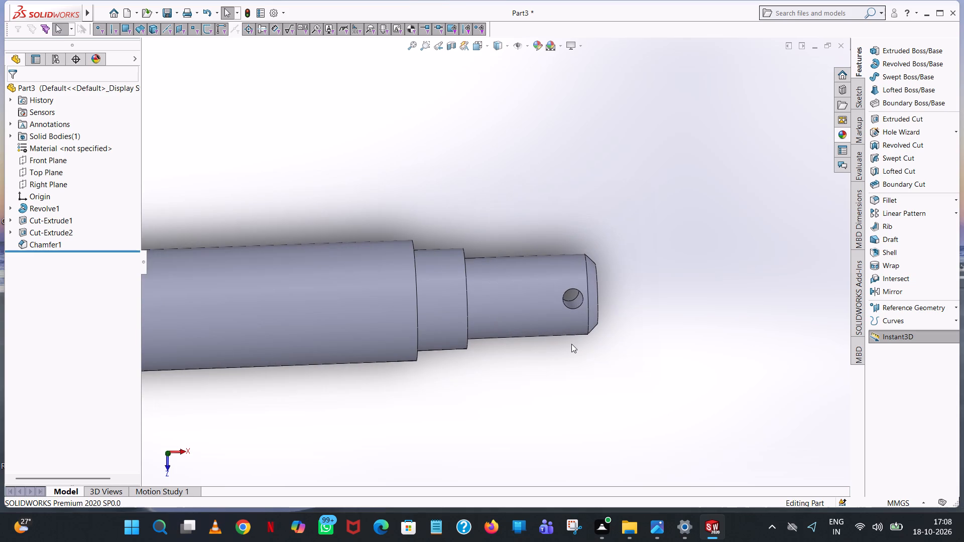
scroll(587, 331, "down", 5)
scroll(540, 315, "up", 7)
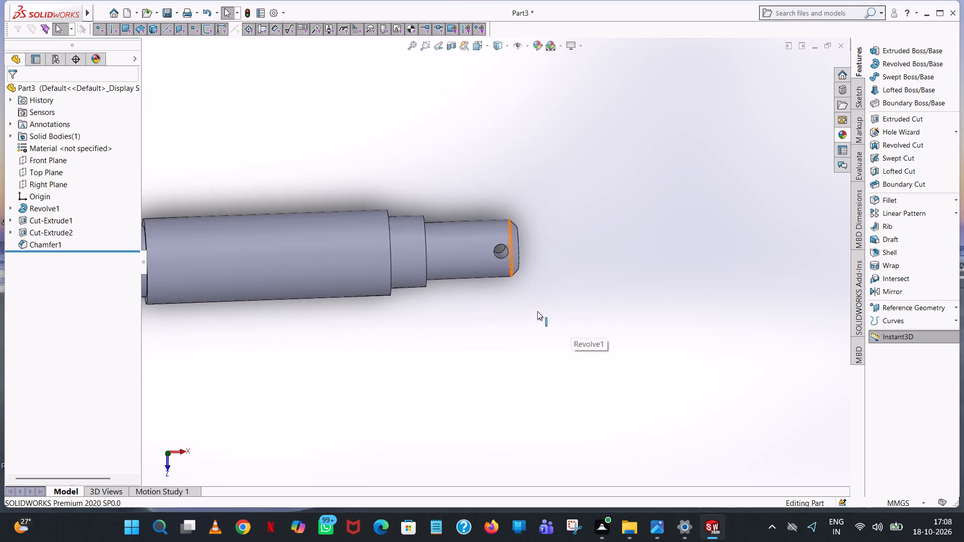
scroll(432, 299, "up", 3)
scroll(344, 289, "down", 1)
left_click(404, 138)
middle_click_drag(411, 143, 419, 170)
scroll(418, 167, "down", 1)
middle_click_drag(419, 170, 427, 280)
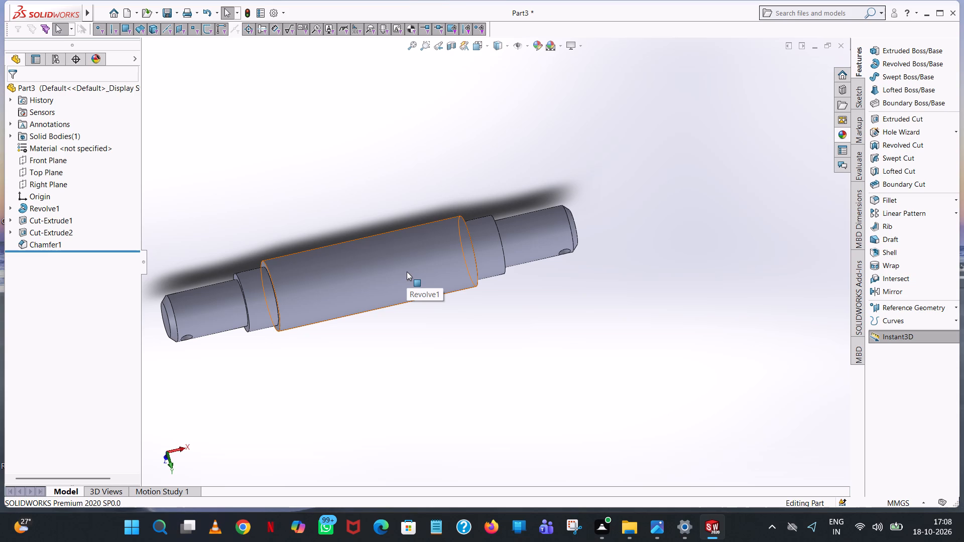
Apply the white swatch from the standard colour palette as the whole shaft body's appearance.
left_click(411, 266)
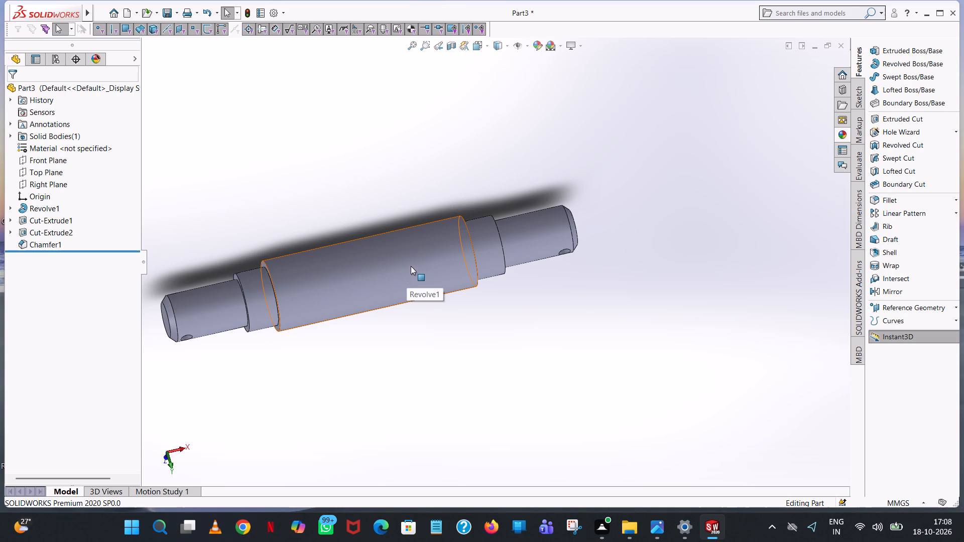
right_click(411, 266)
left_click(496, 235)
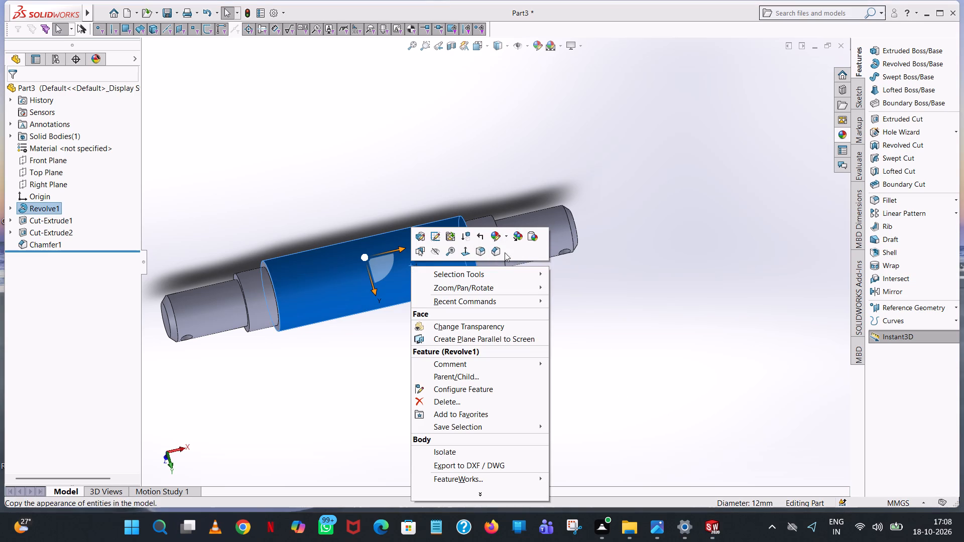
left_click(494, 233)
left_click(510, 280)
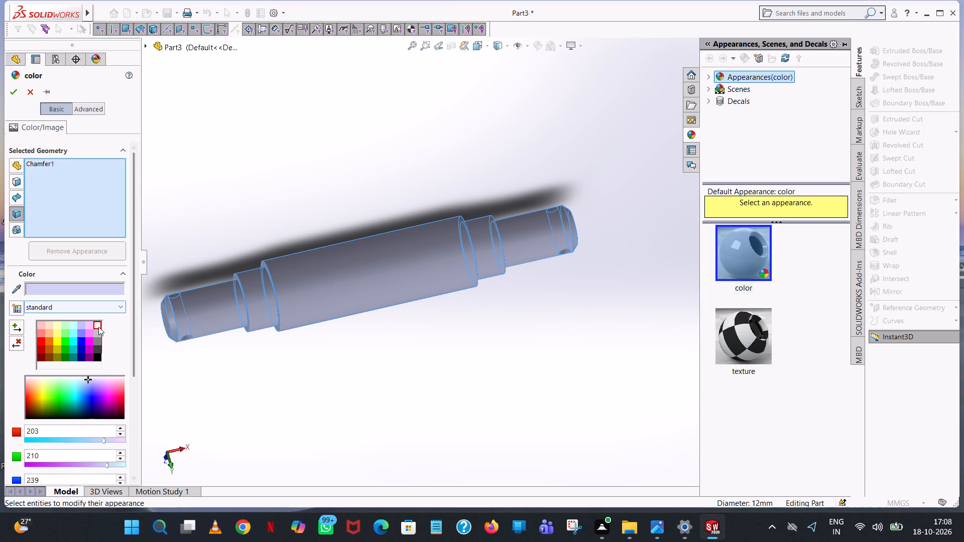
left_click(98, 325)
left_click(17, 94)
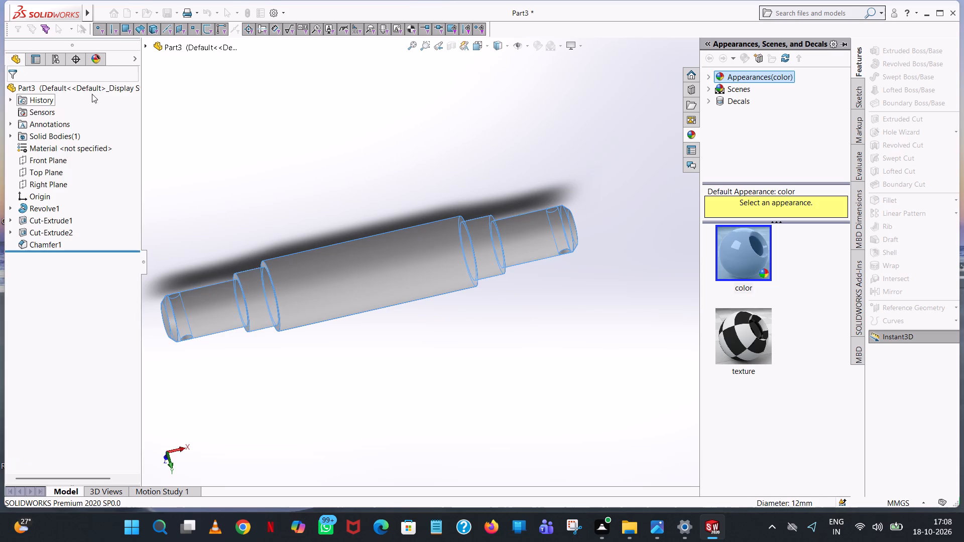
Save the part as "shaft" in the cannon assembly folder.
scroll(355, 166, "up", 5)
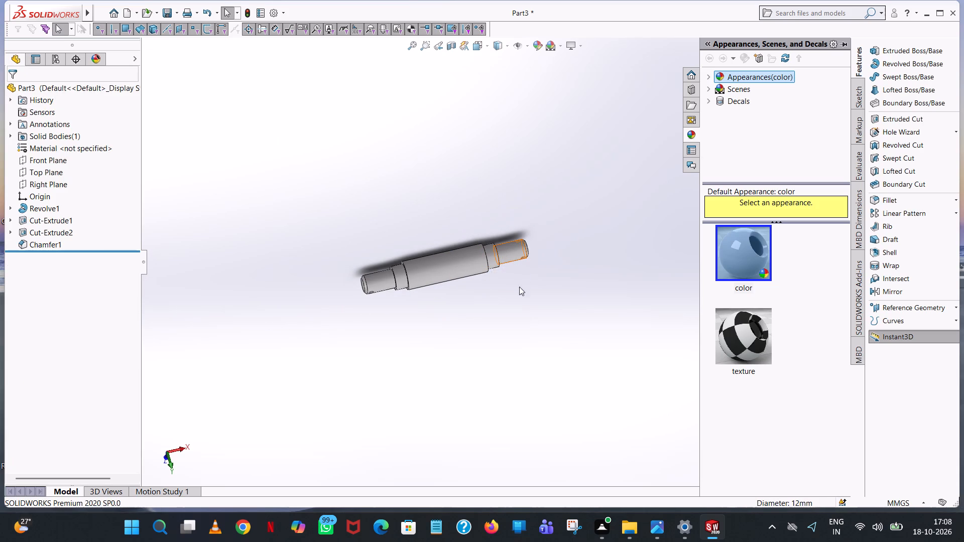
left_click(169, 15)
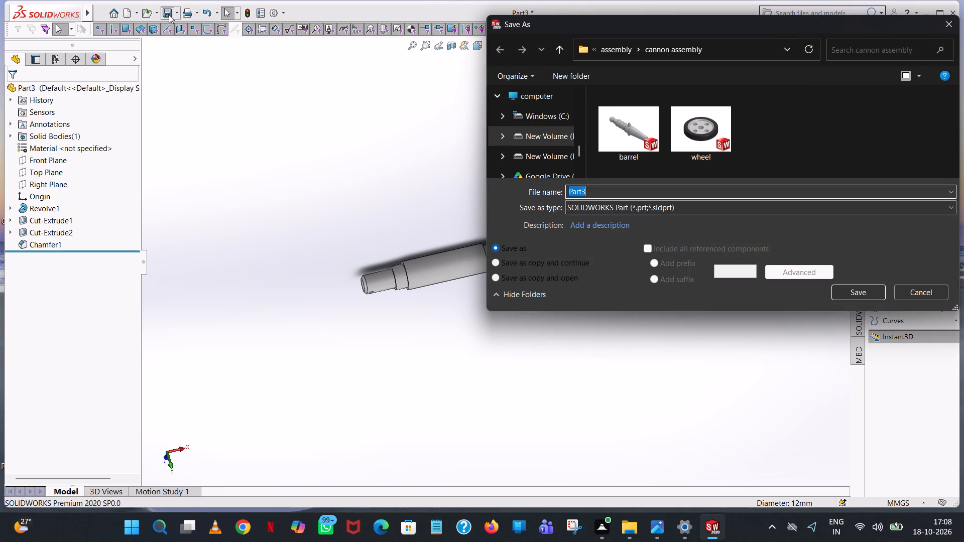
key("s")
type("haft")
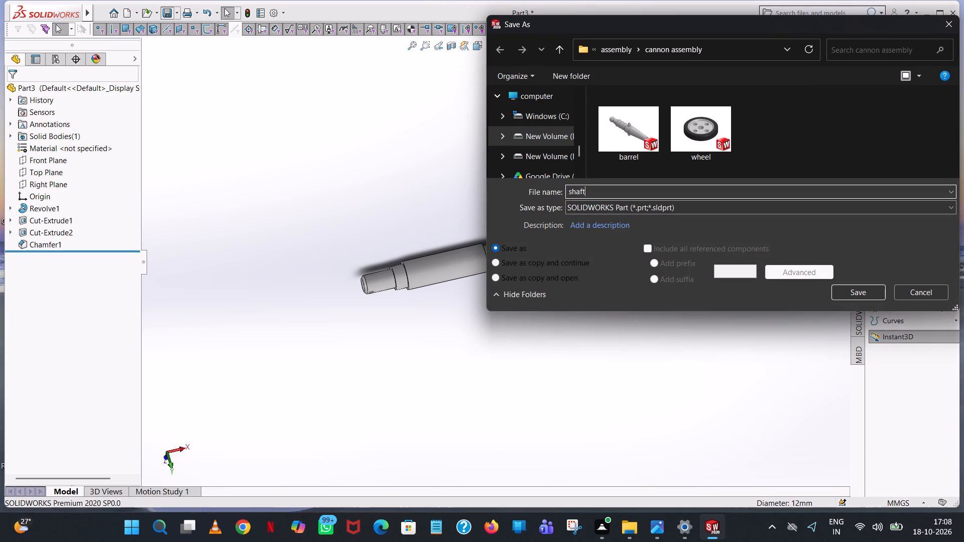
left_click(854, 291)
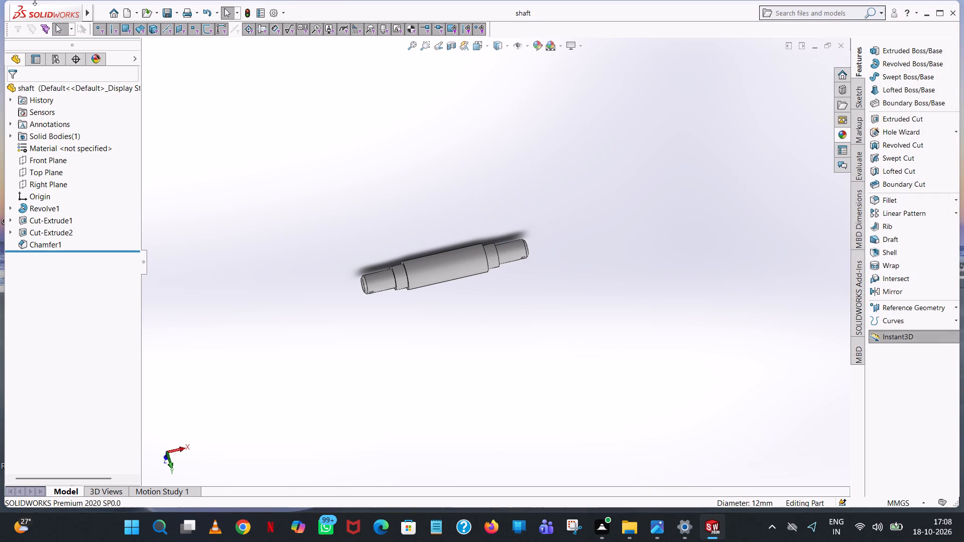
Export the finished shaft as a PDF named "shaft" in the cannon assembly folder.
left_click(179, 13)
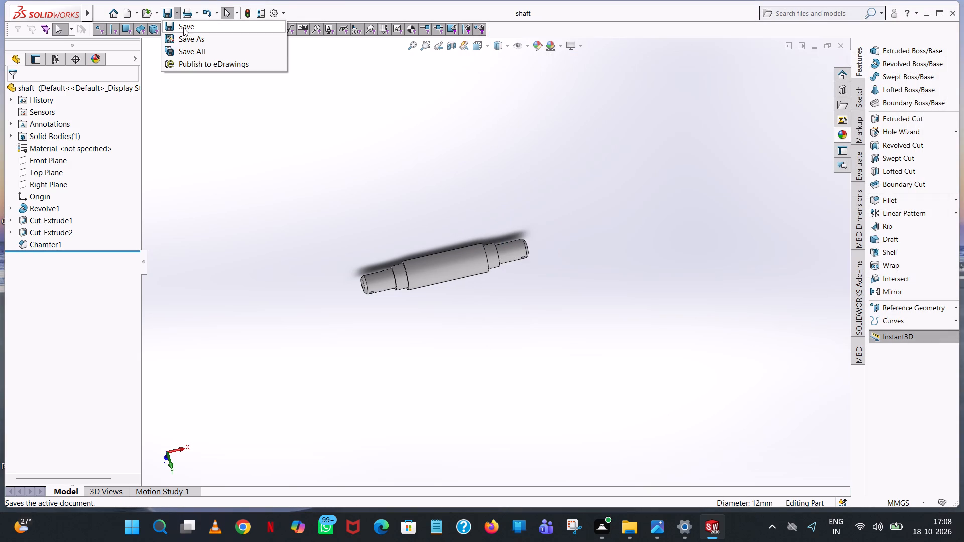
left_click(188, 39)
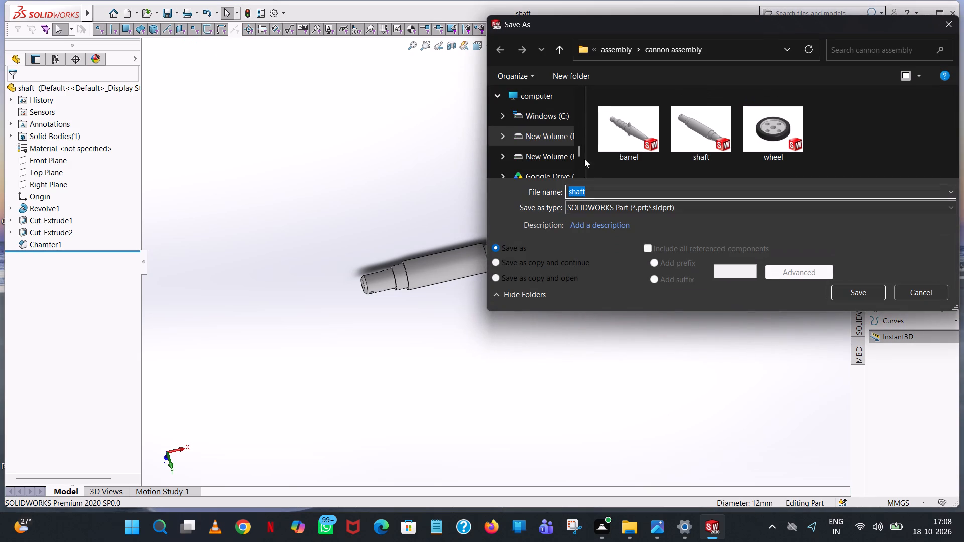
left_click(606, 208)
left_click(627, 295)
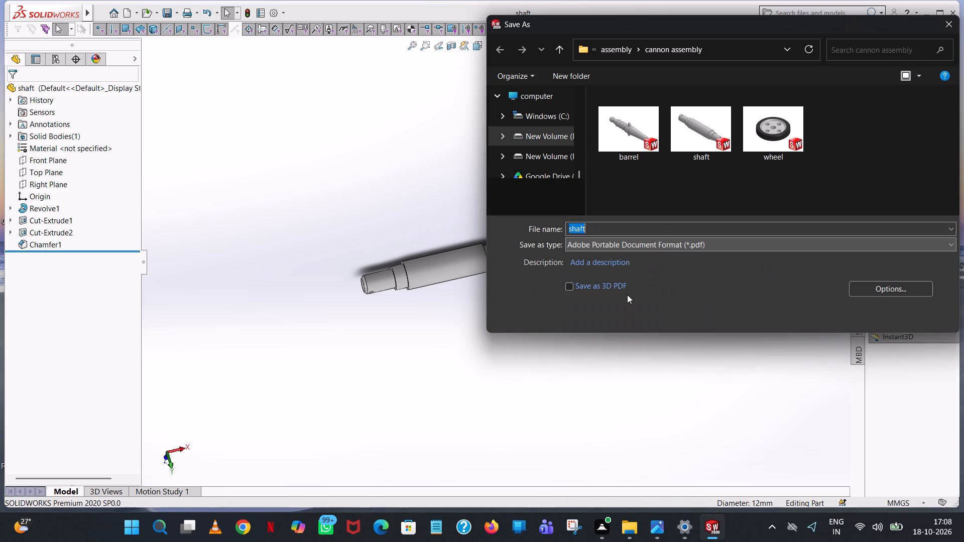
left_click(859, 314)
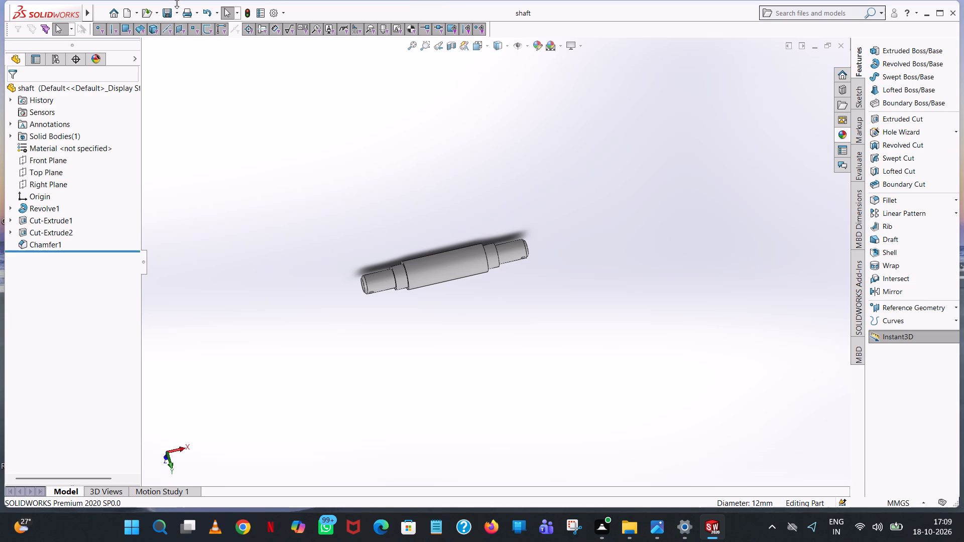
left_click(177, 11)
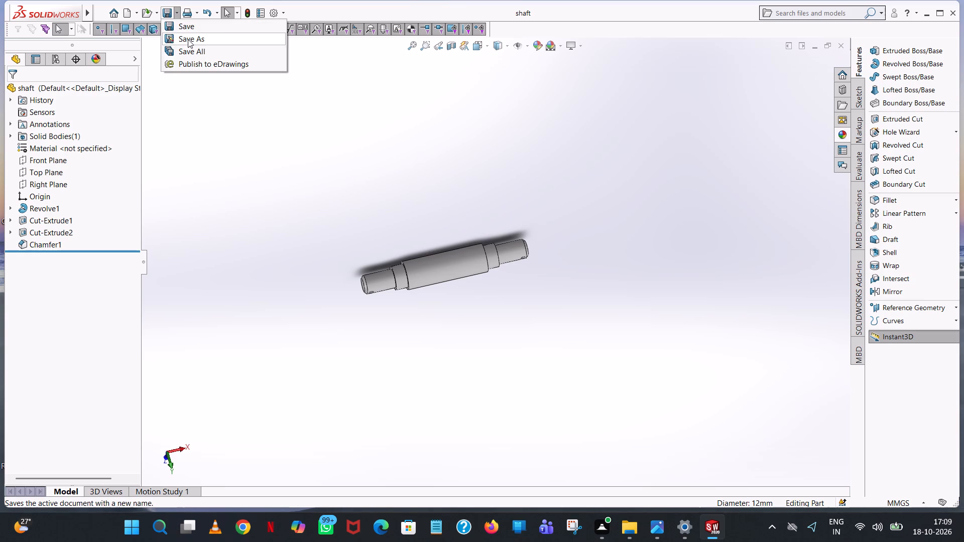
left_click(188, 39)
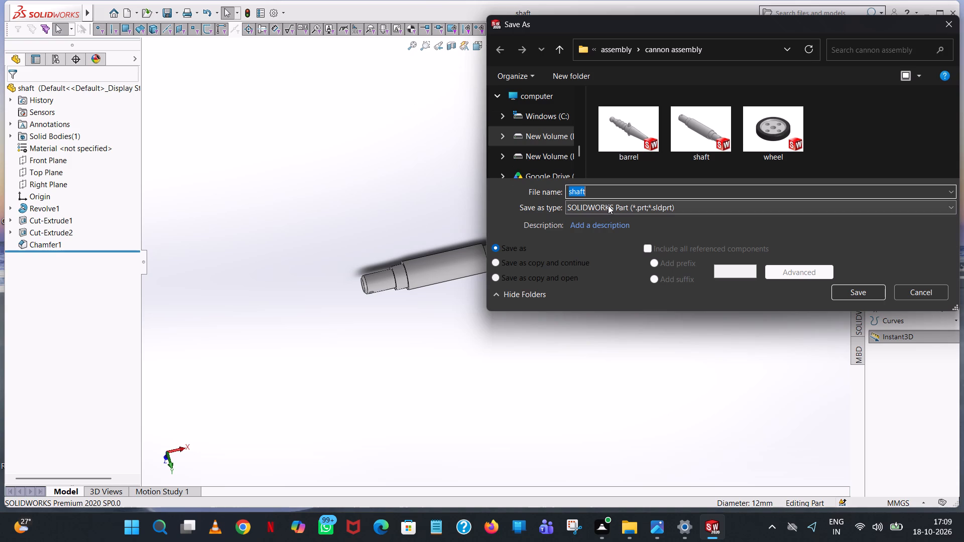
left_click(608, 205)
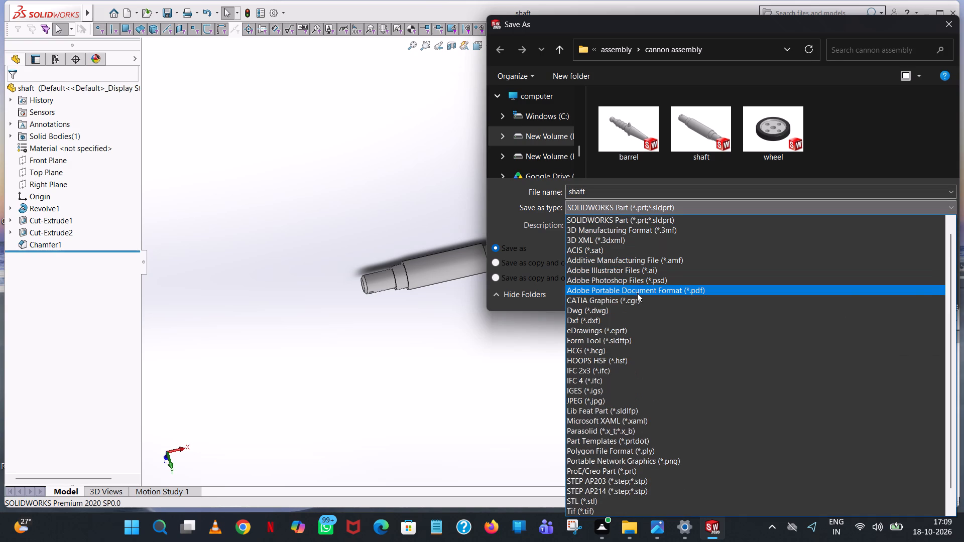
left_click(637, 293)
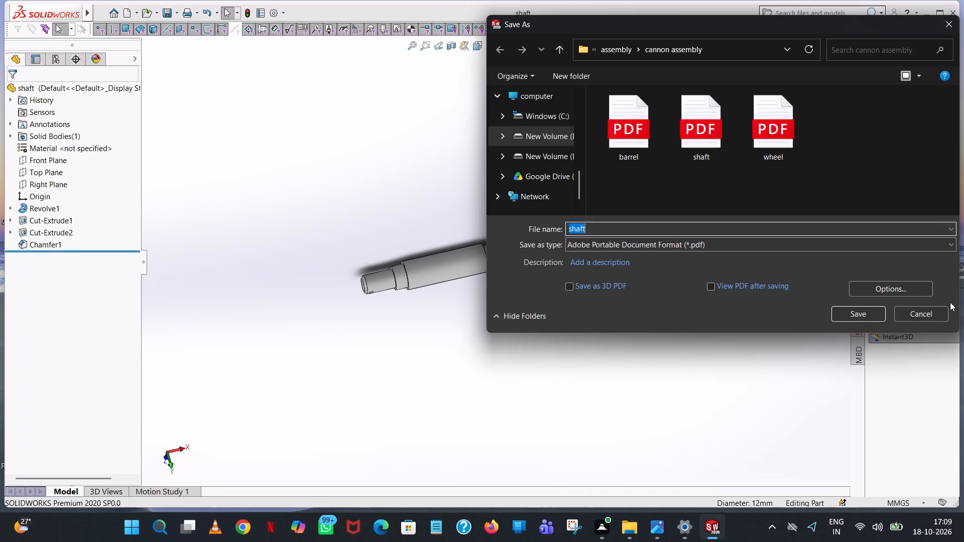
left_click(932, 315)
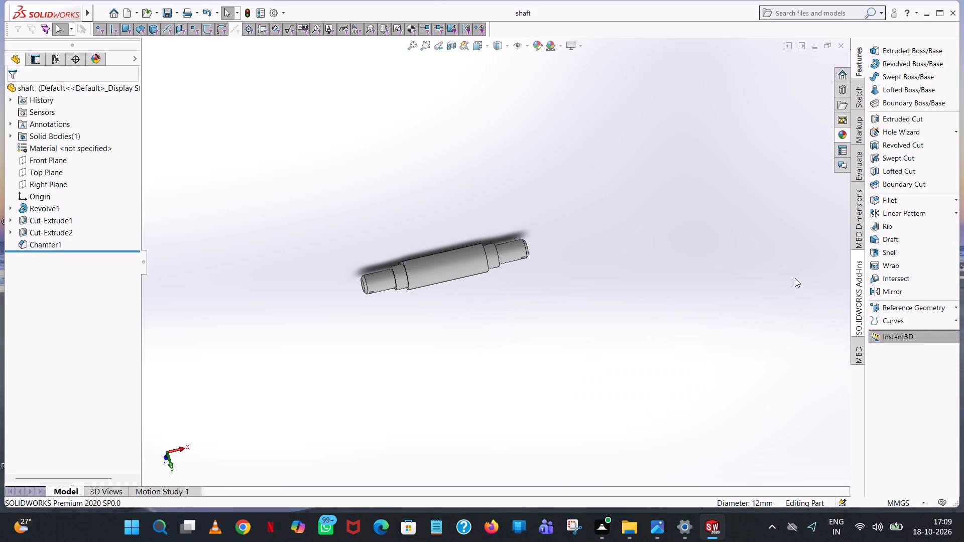
Create a new part document and maximize the application window.
left_click(129, 8)
double_click(249, 247)
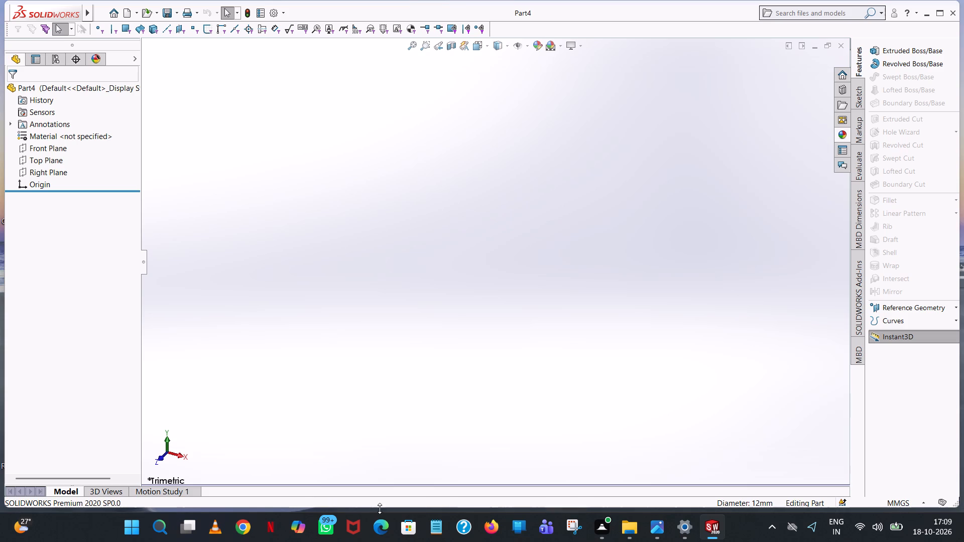
left_click(941, 11)
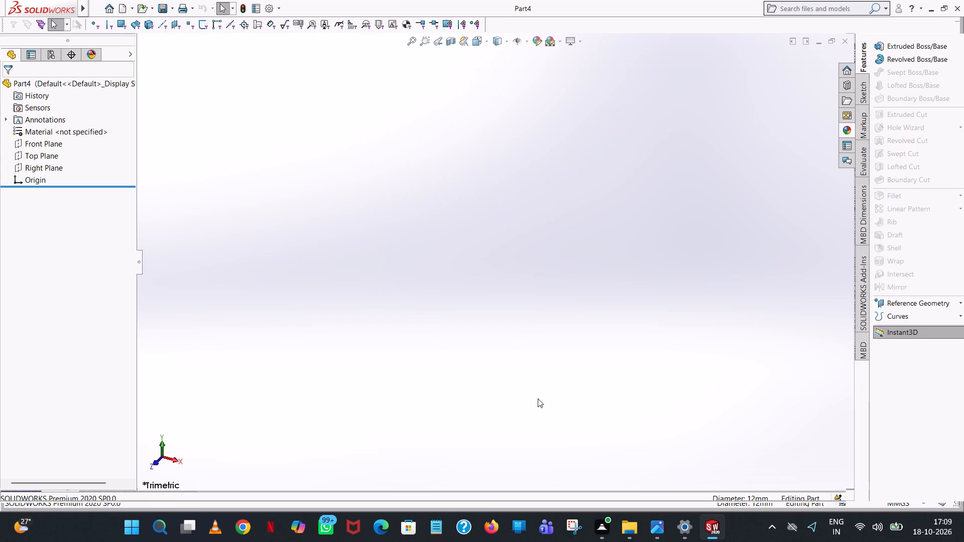
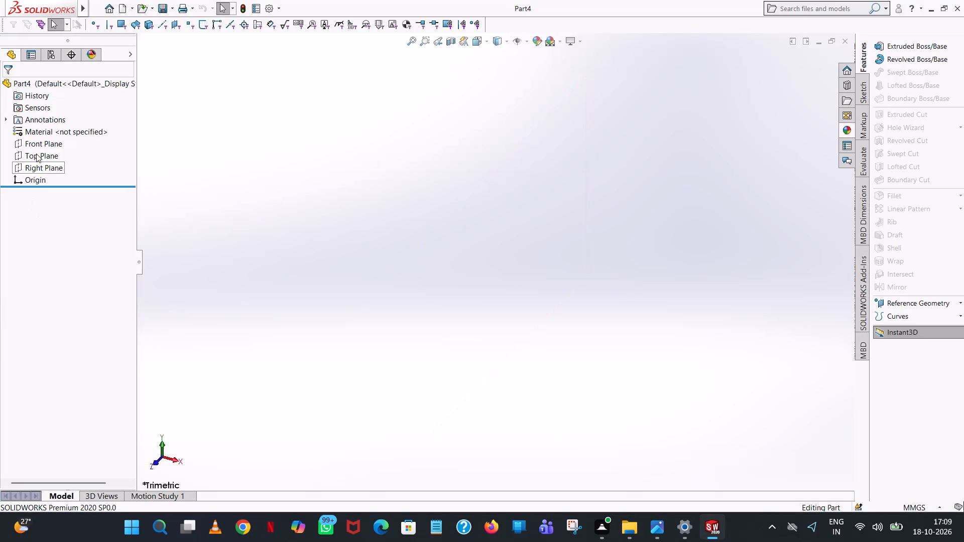
Start a sketch on the Front Plane and draw a 5 mm radius circle centred on the origin.
left_click(38, 148)
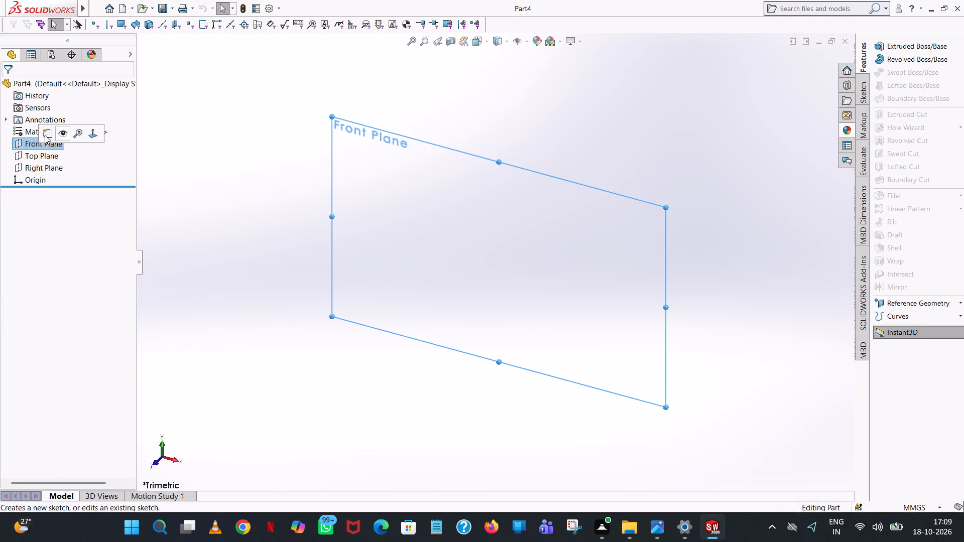
left_click(45, 135)
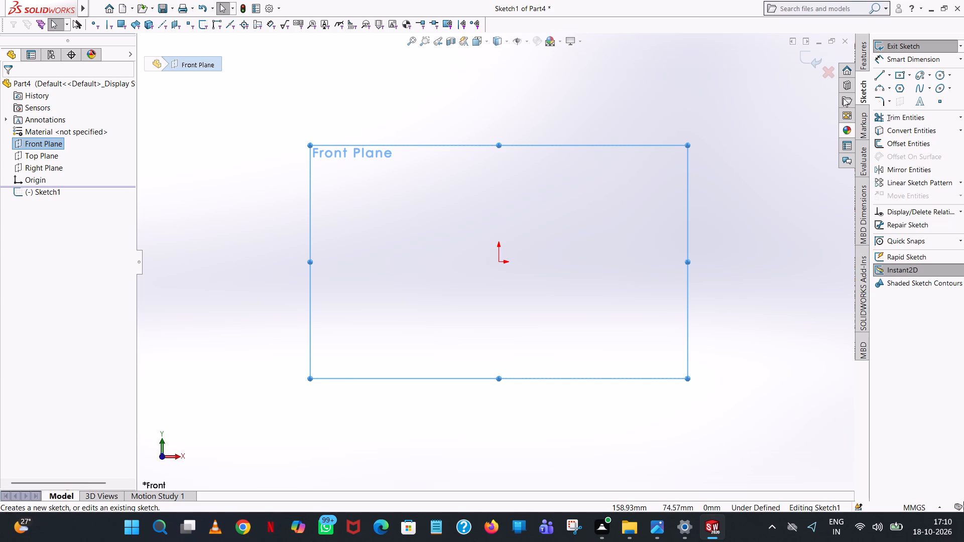
left_click(883, 78)
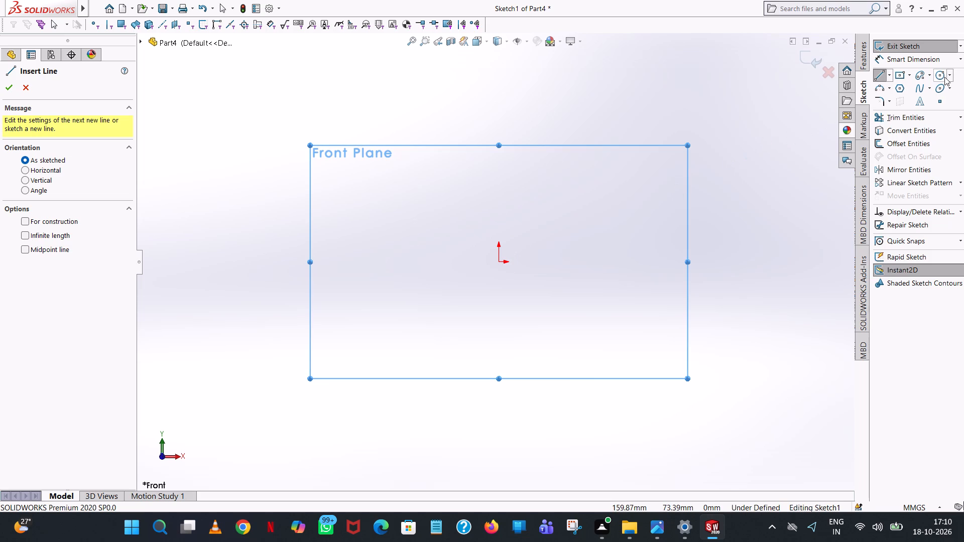
left_click(938, 75)
left_click(498, 263)
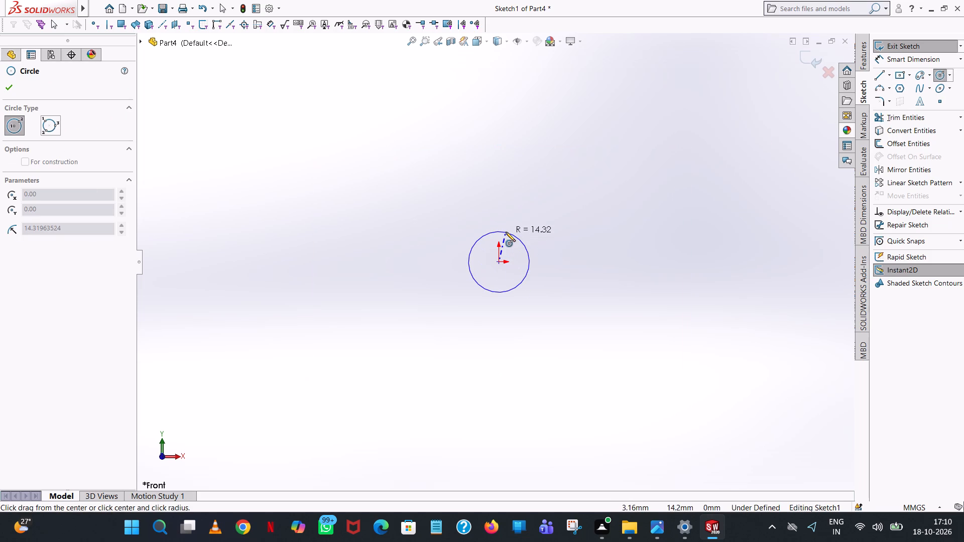
left_click(506, 232)
key("5")
key("Return")
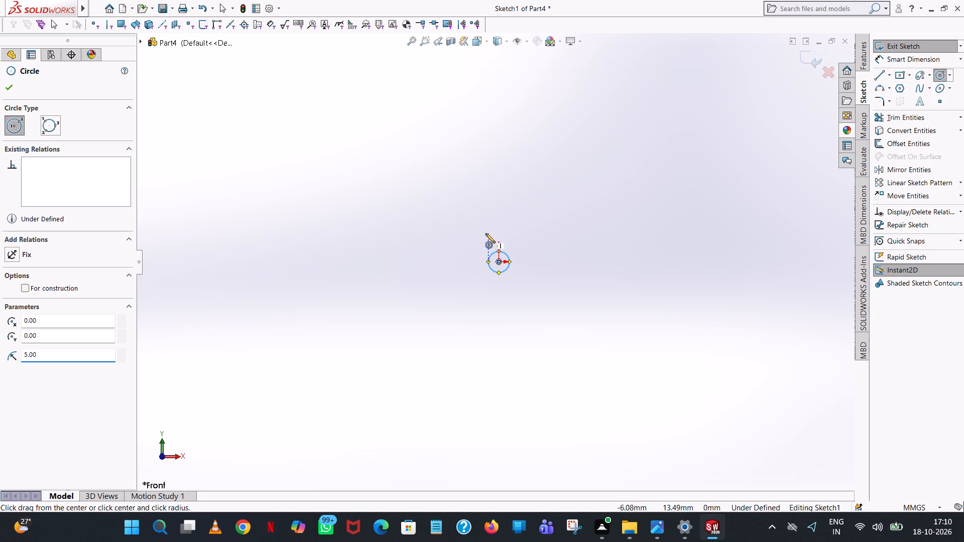
right_click(491, 192)
left_click(537, 198)
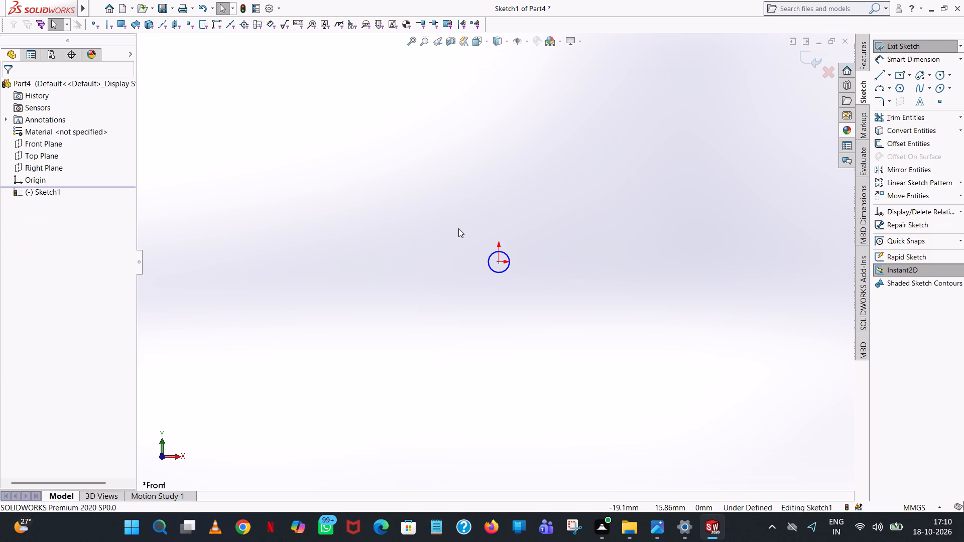
left_click(533, 189)
Sketch connected lines from the circle's centre: 10 mm left, 10 mm down, 20 mm right and 10 mm up.
scroll(512, 273, "down", 6)
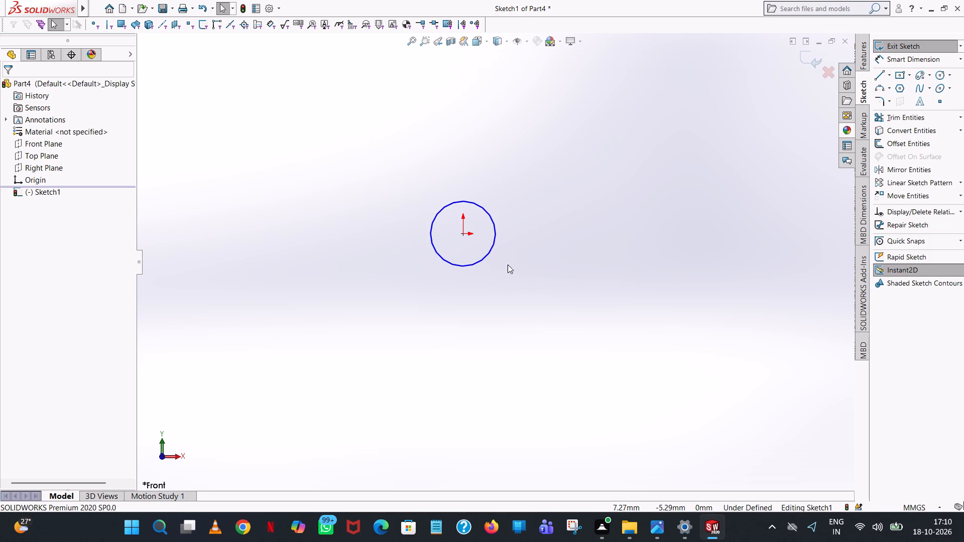
left_click(875, 76)
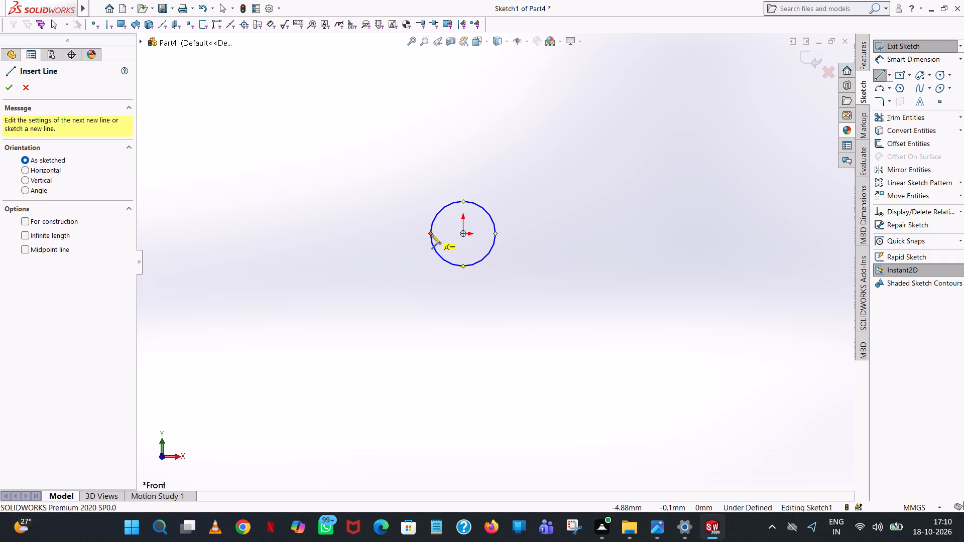
left_click(464, 233)
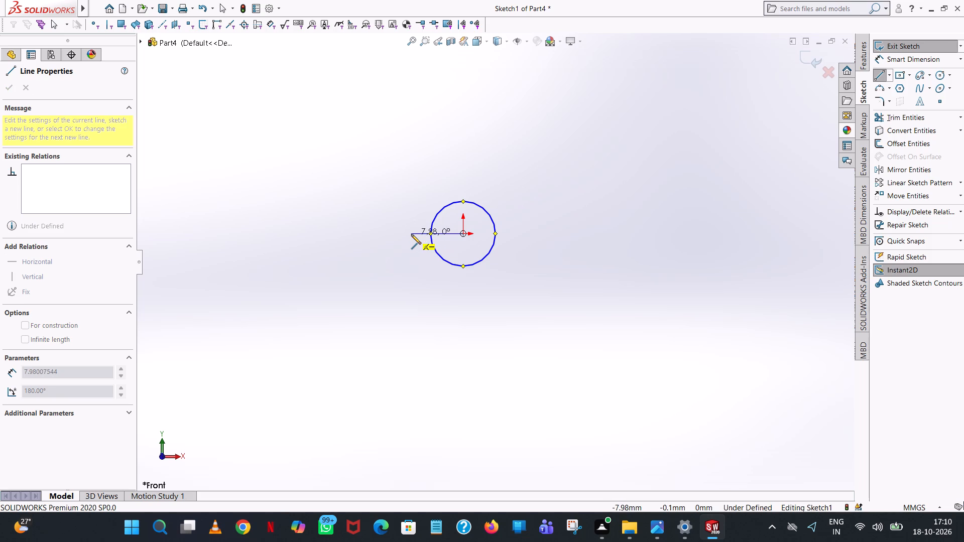
left_click(411, 234)
type("10")
key("Return")
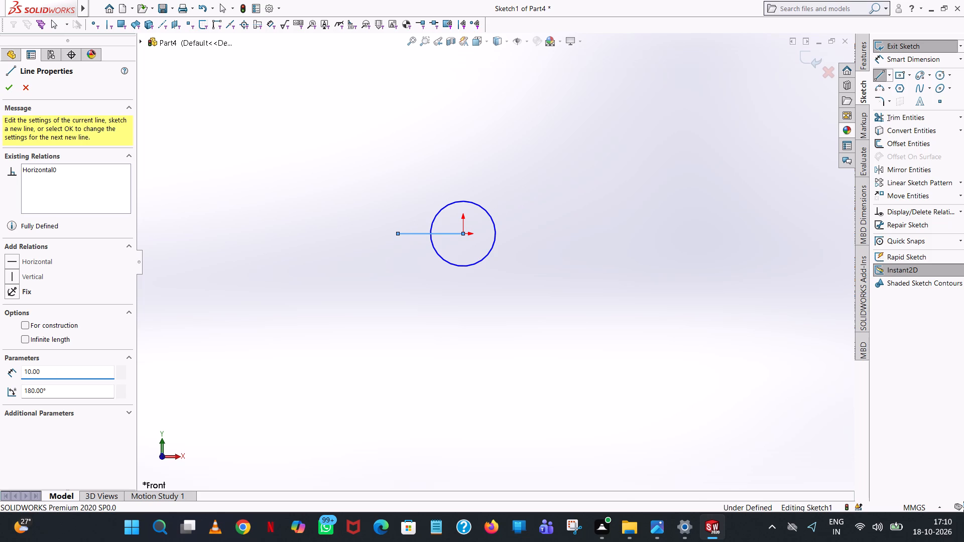
left_click(397, 293)
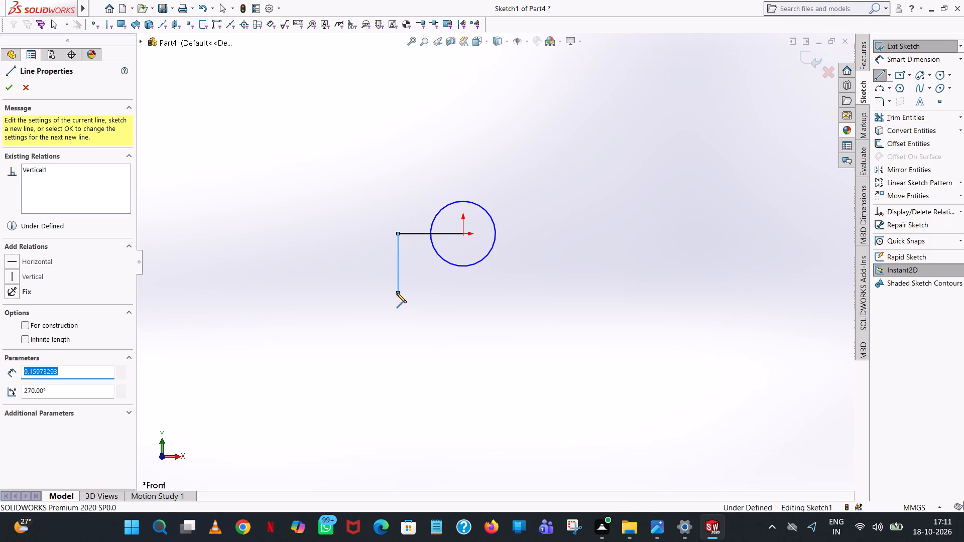
type("10")
key("Return")
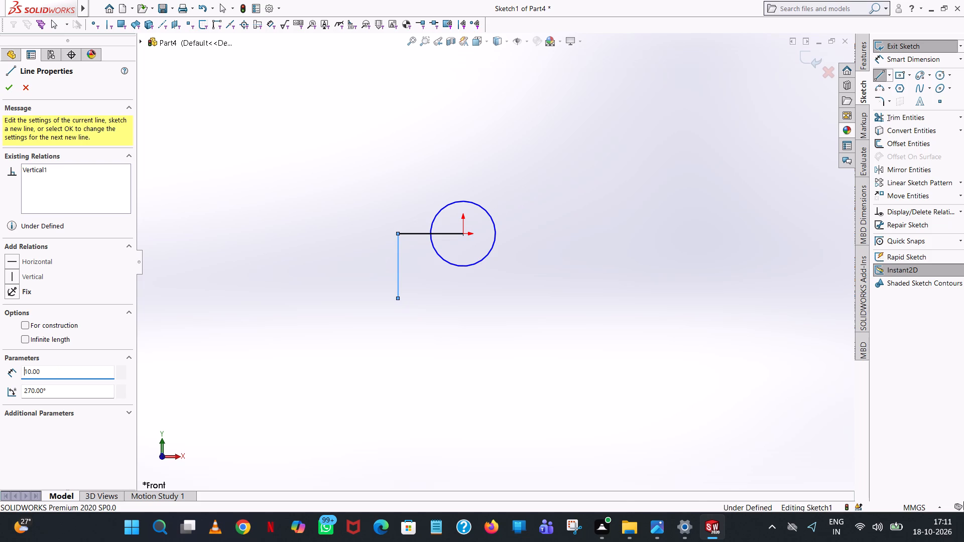
left_click(507, 300)
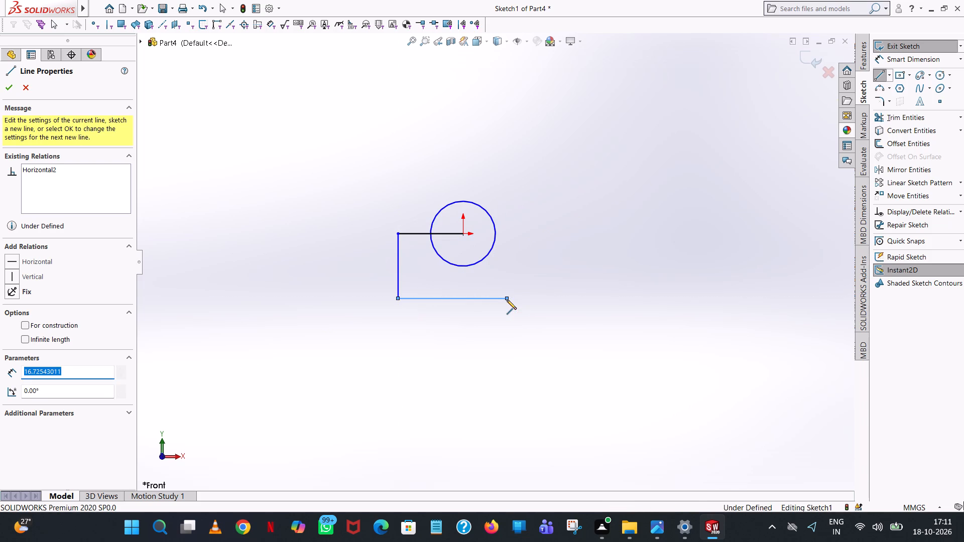
type("20")
key("Return")
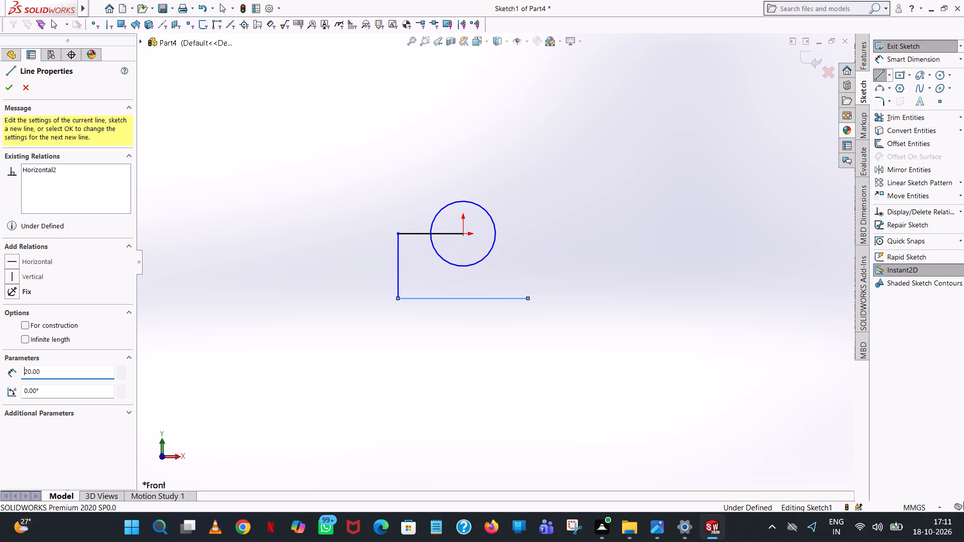
left_click(528, 232)
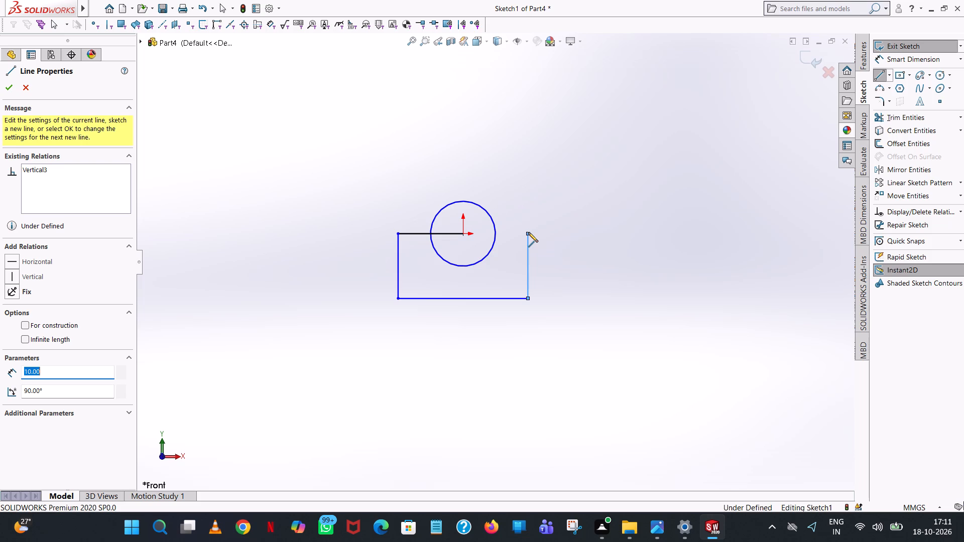
Continue the line chain horizontally to the right with a 55 mm segment (95-40), level with the origin.
scroll(662, 234, "up", 2)
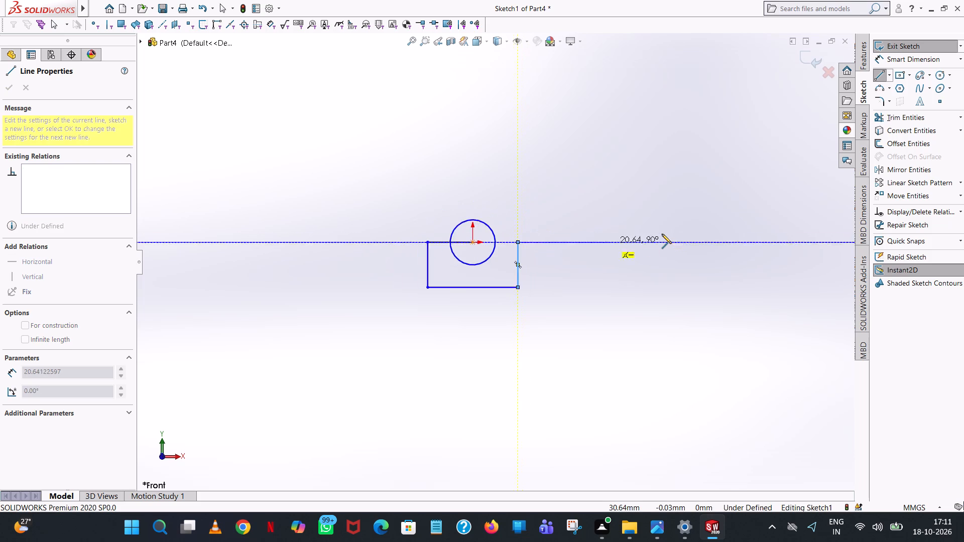
scroll(662, 234, "up", 4)
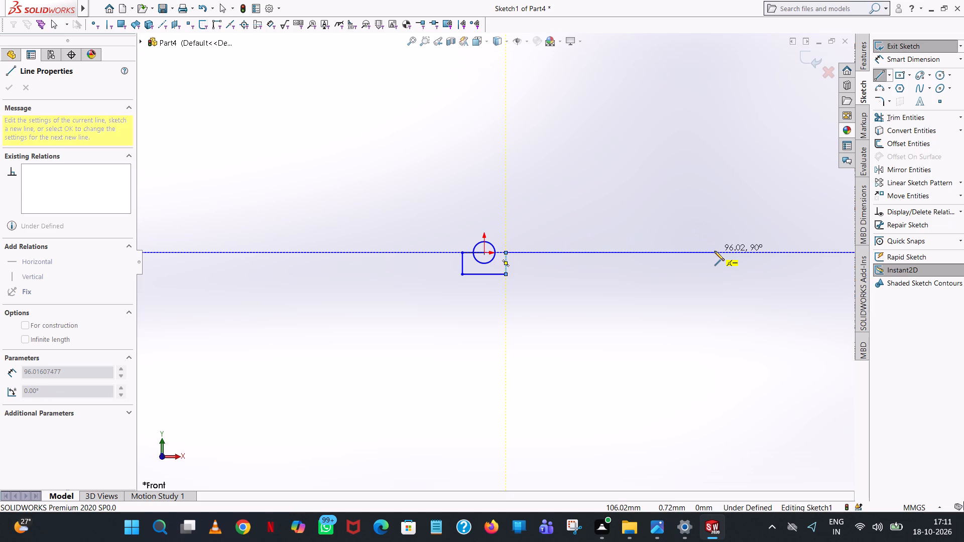
left_click(714, 251)
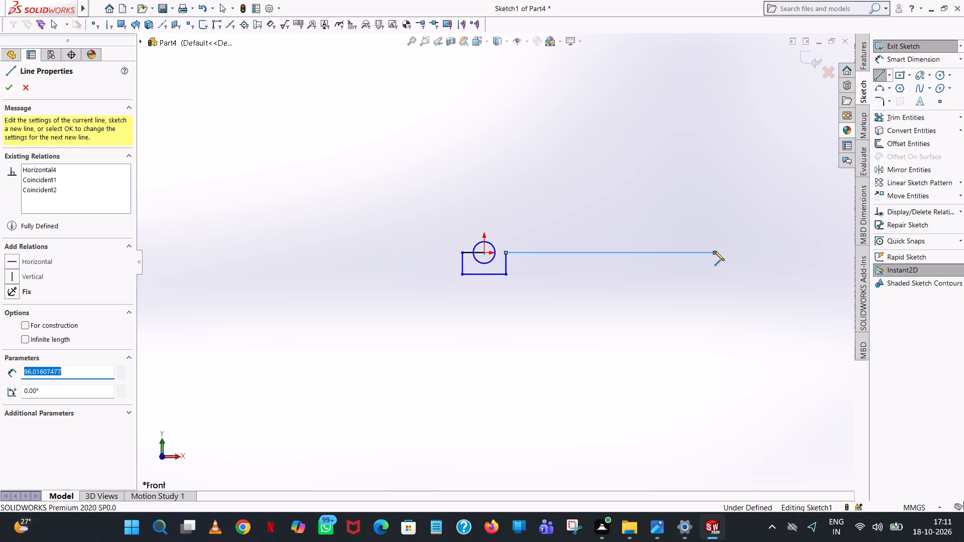
type("95")
key("minus")
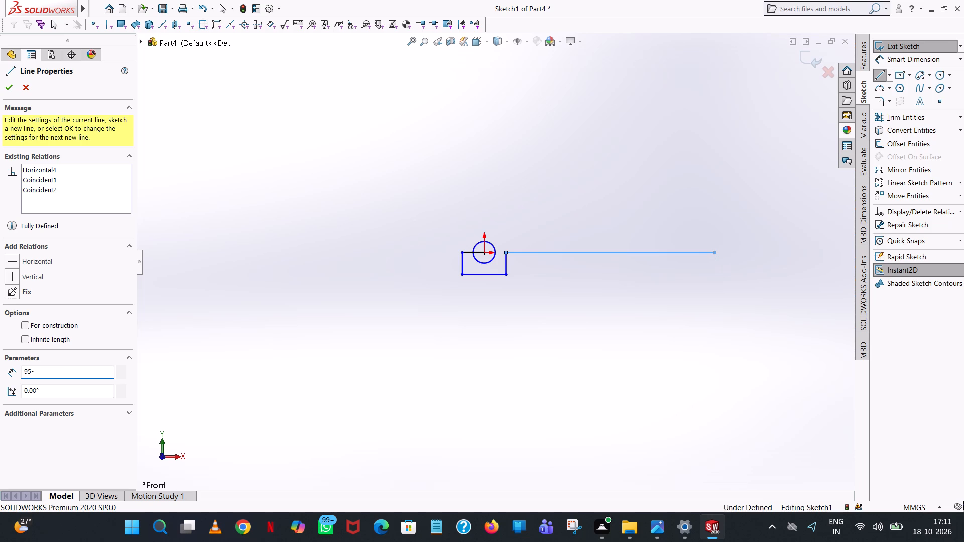
type("40")
key("Return")
Extend the profile from the 55 mm line's end with a 10 mm segment down and a 10 mm segment right.
scroll(714, 251, "down", 5)
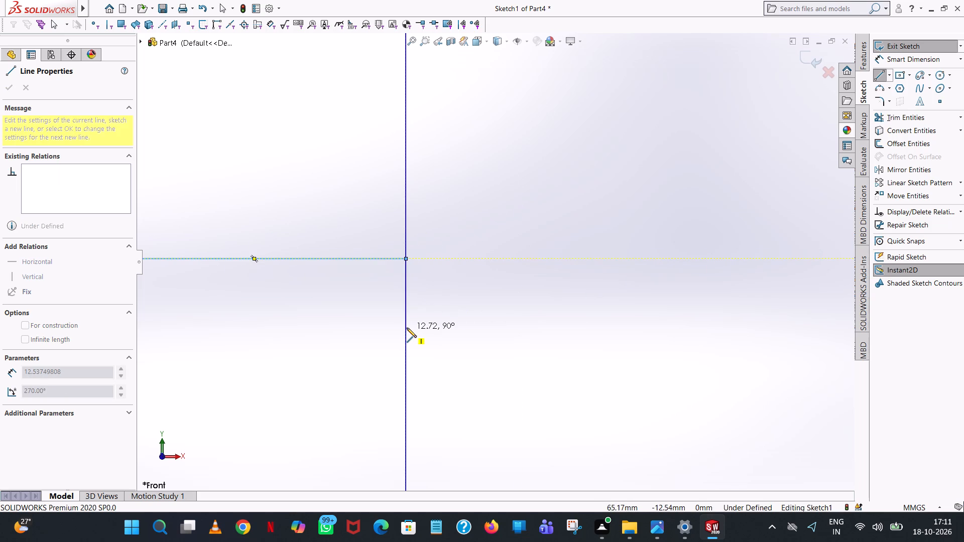
left_click(407, 328)
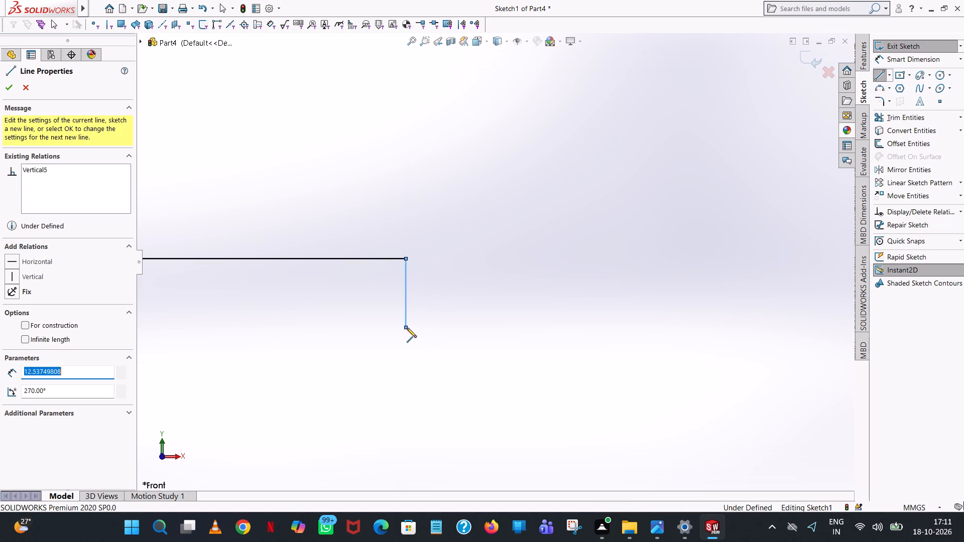
type("10")
key("Return")
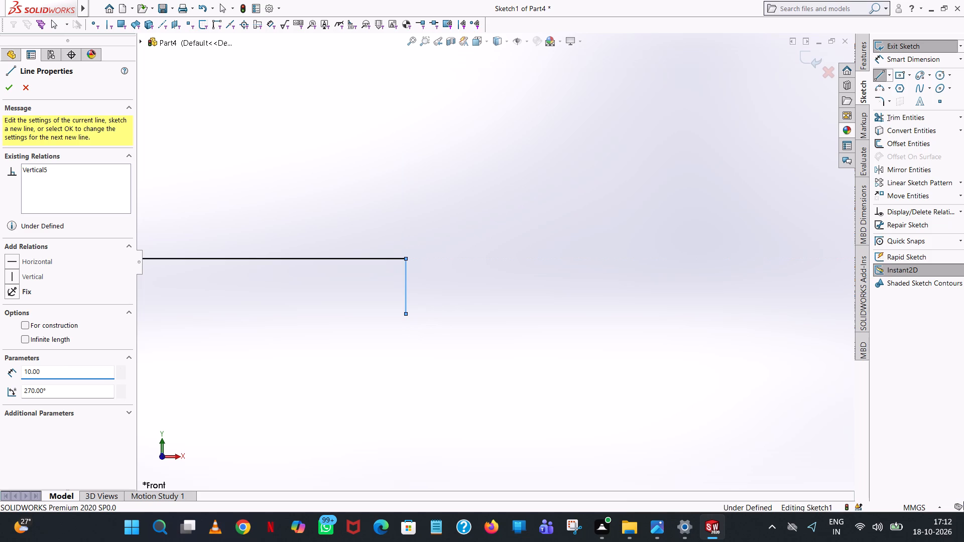
left_click(456, 315)
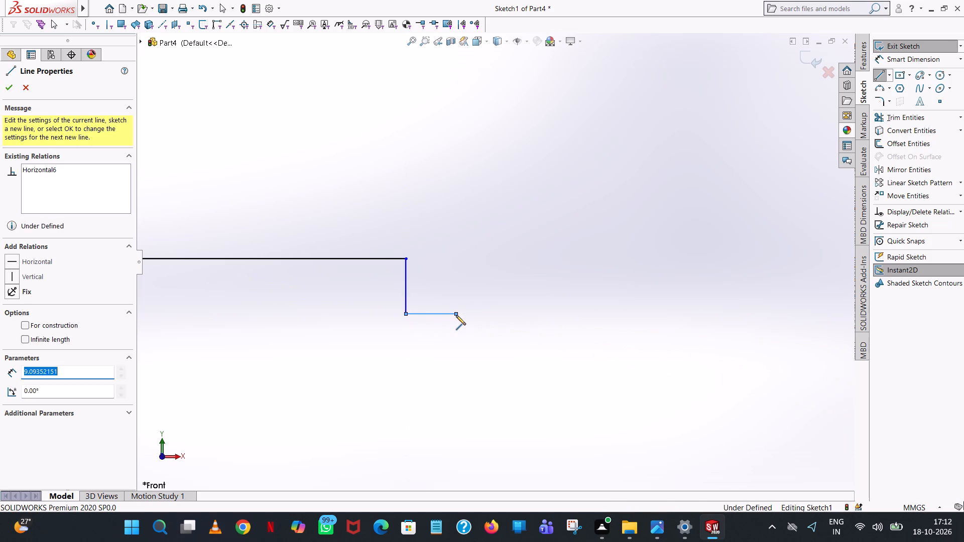
type("10")
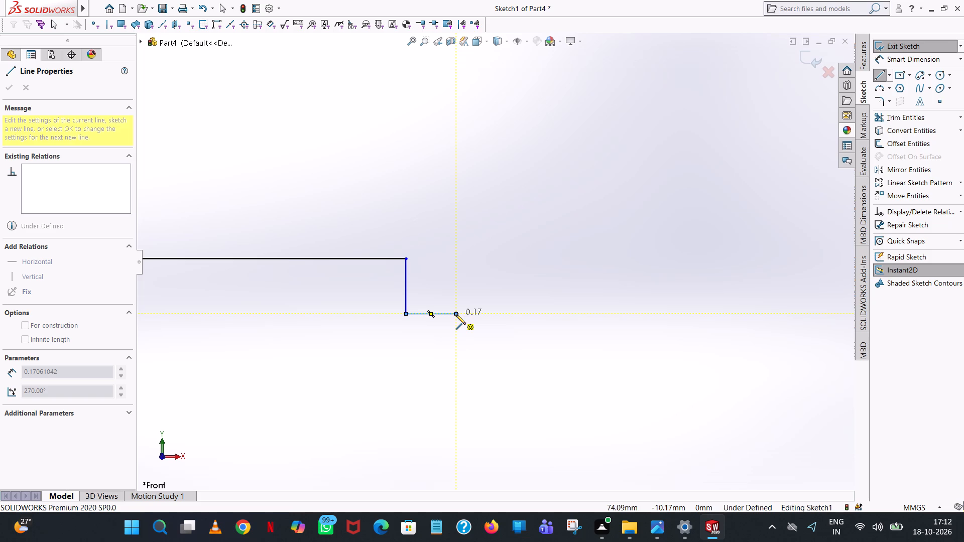
right_click(408, 326)
left_click(475, 335)
left_click(449, 315)
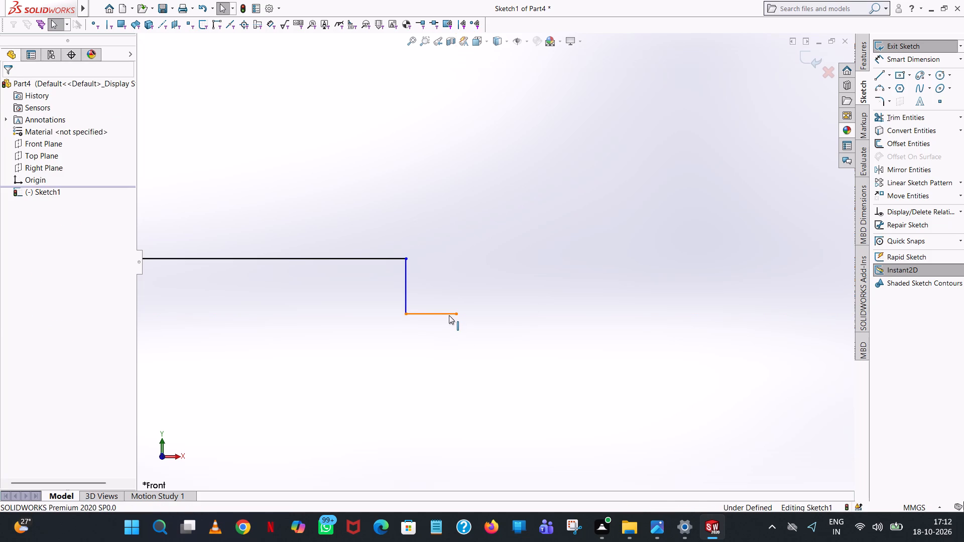
type("10")
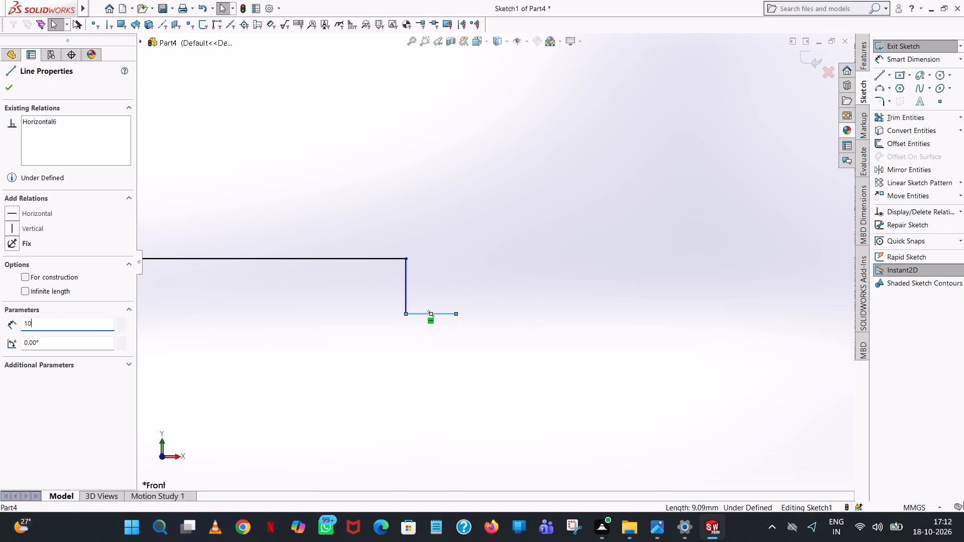
key("Return")
left_click(558, 279)
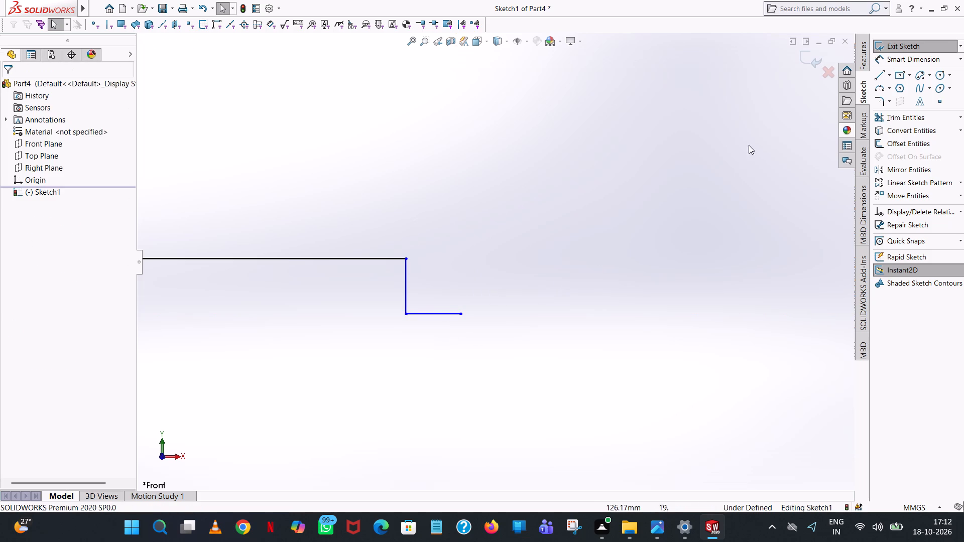
Draw a 10 mm vertical line up from the open end of the short bottom segment, level with the 55 mm line.
left_click(883, 74)
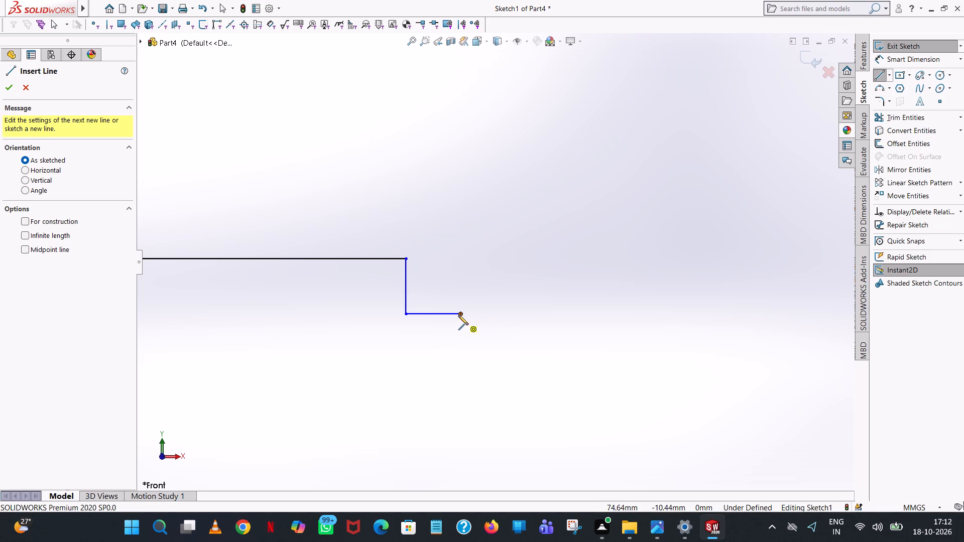
left_click(460, 314)
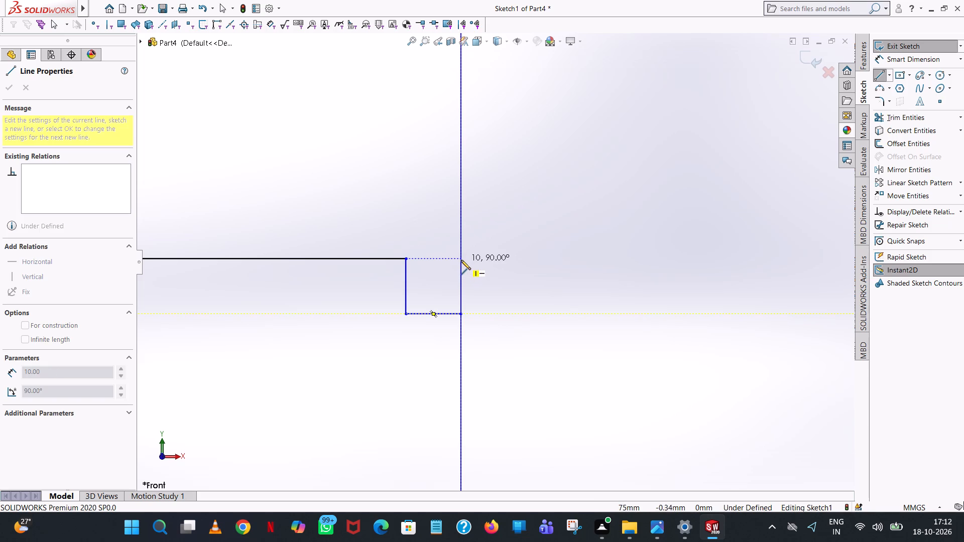
left_click(460, 257)
right_click(460, 257)
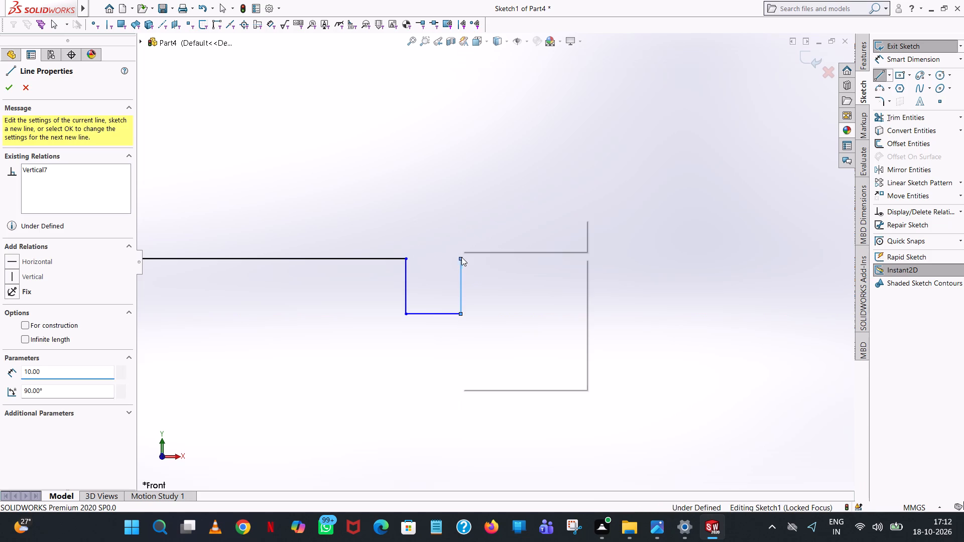
left_click(500, 259)
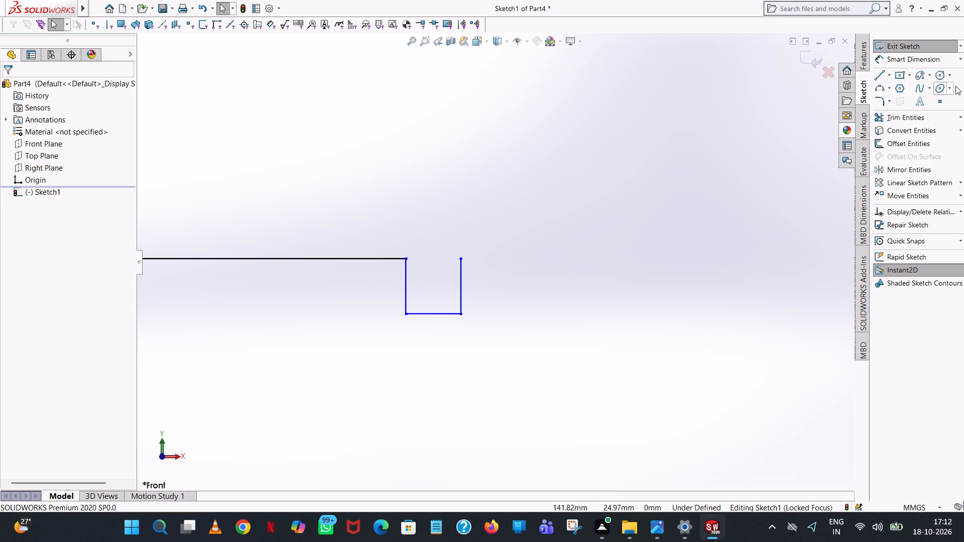
Draw a 5 mm radius circle centred on the upper end of the last 10 mm vertical line.
left_click(941, 74)
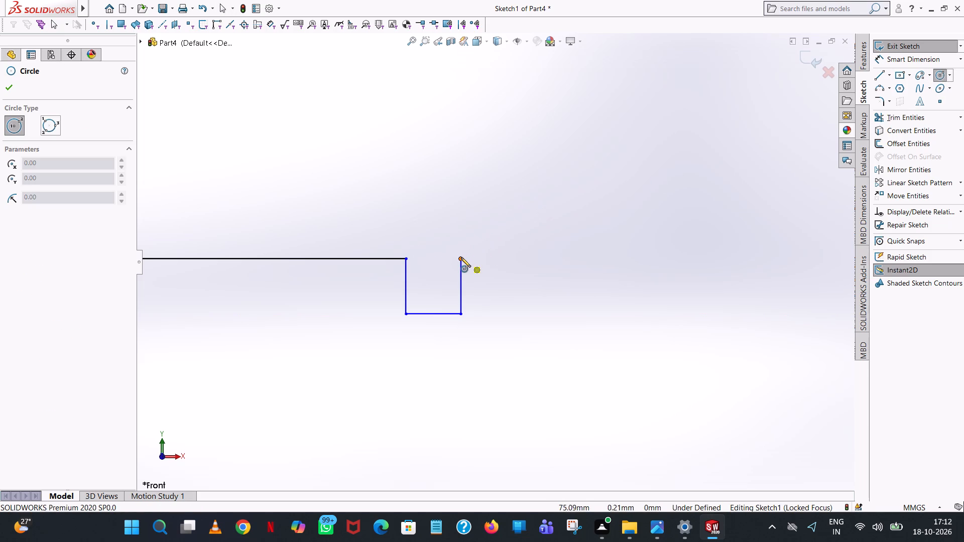
left_click(461, 257)
left_click(466, 239)
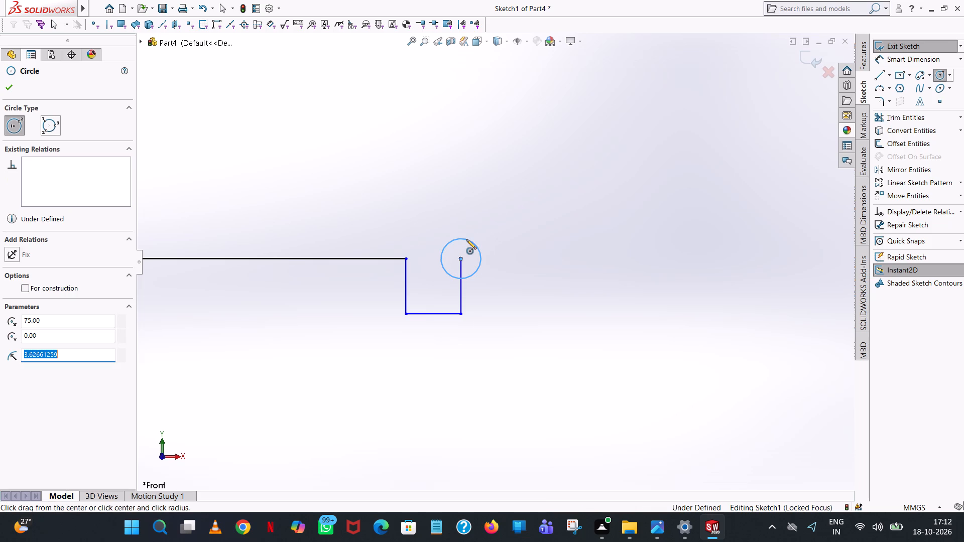
key("5")
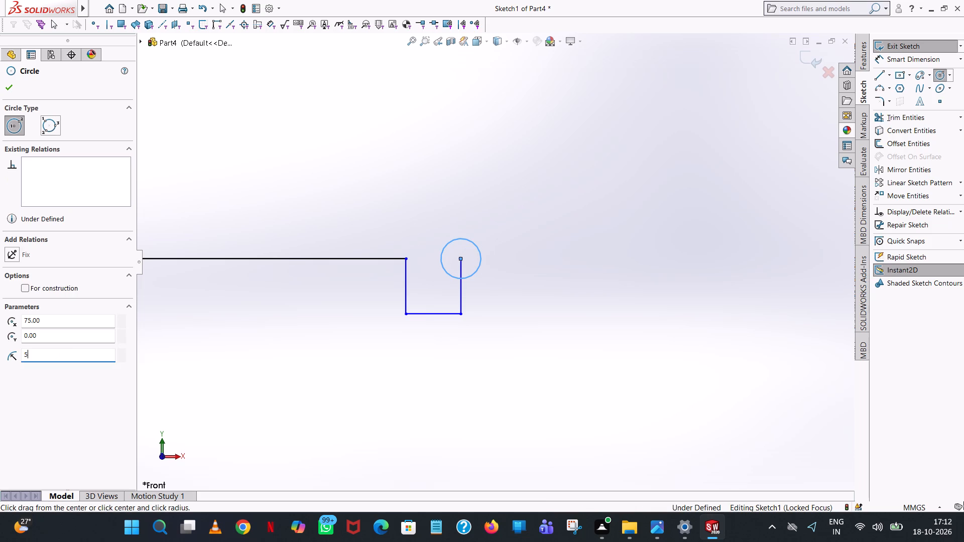
key("Return")
right_click(466, 239)
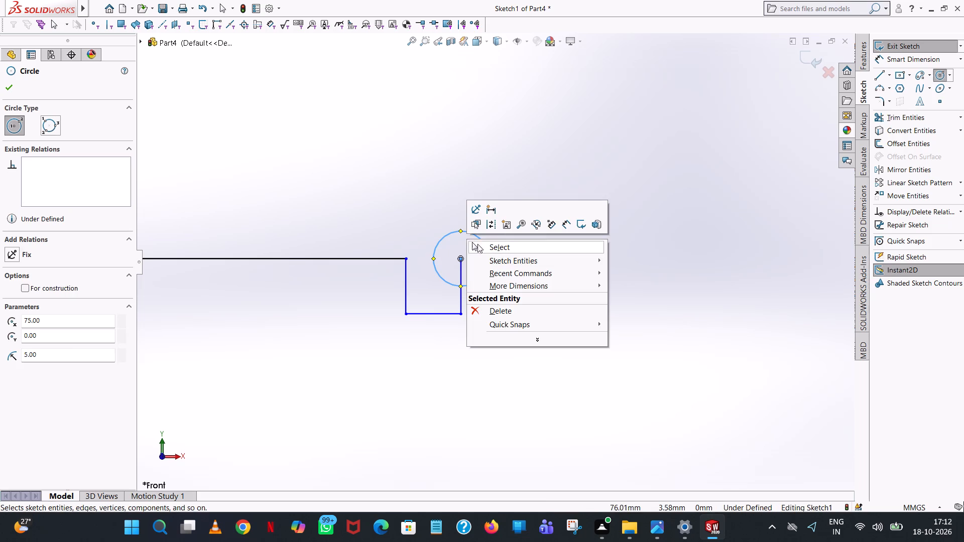
left_click(497, 242)
Sketch connected lines from the short bottom segment's end below the second circle: 10 mm right, 20 mm up and 10 mm left.
left_click(877, 76)
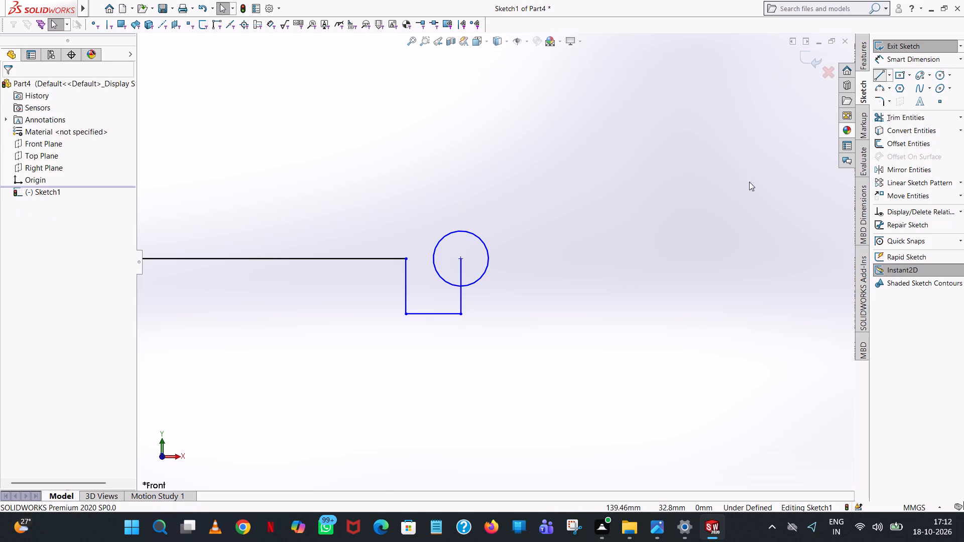
left_click(459, 313)
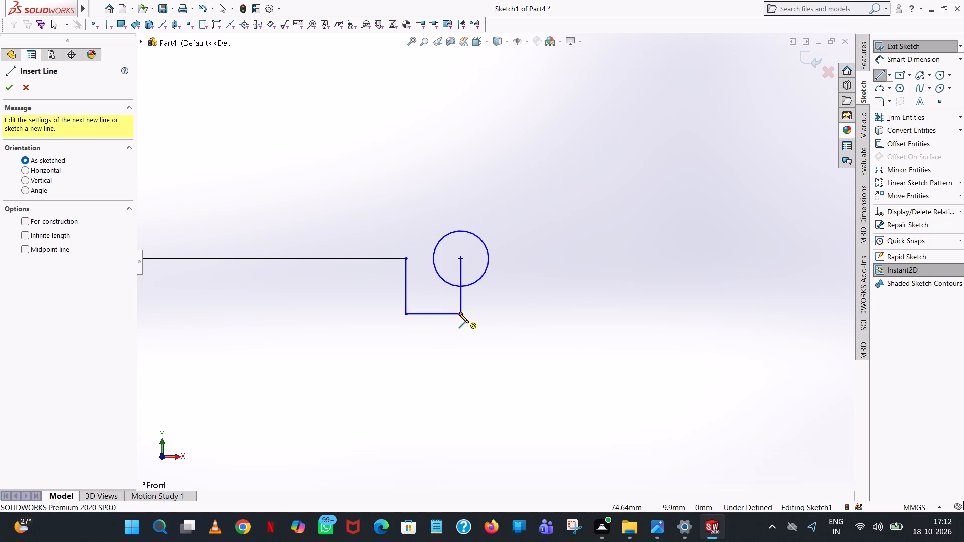
left_click(533, 313)
type("10")
key("Return")
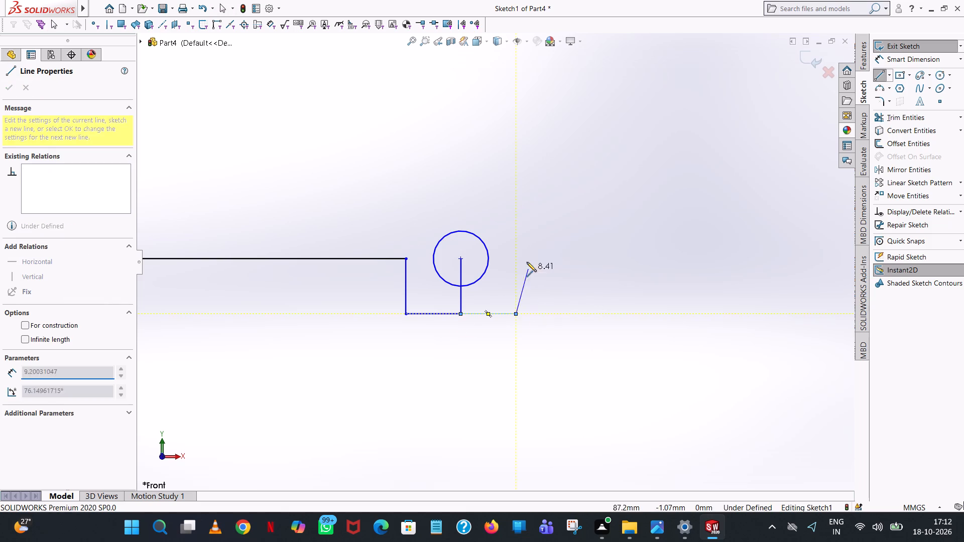
left_click(517, 236)
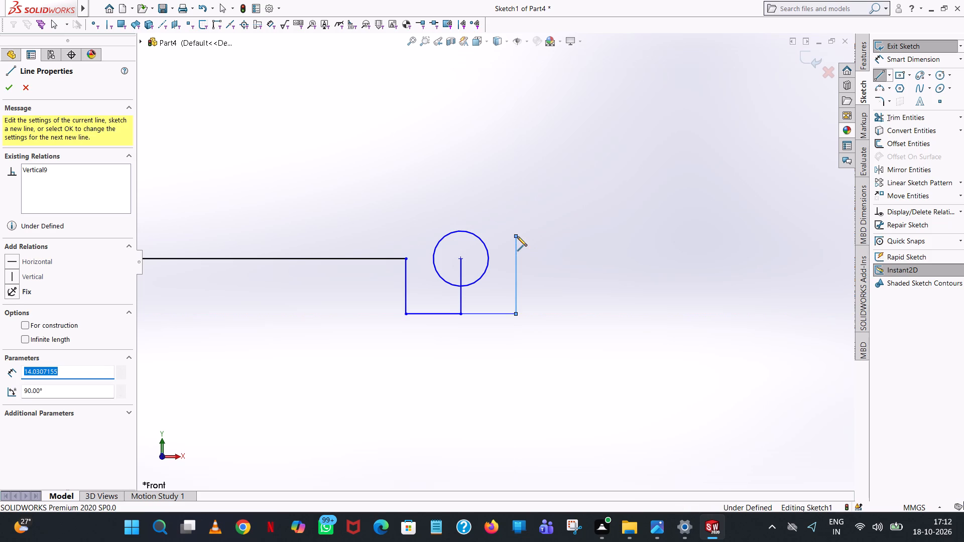
type("20")
key("Return")
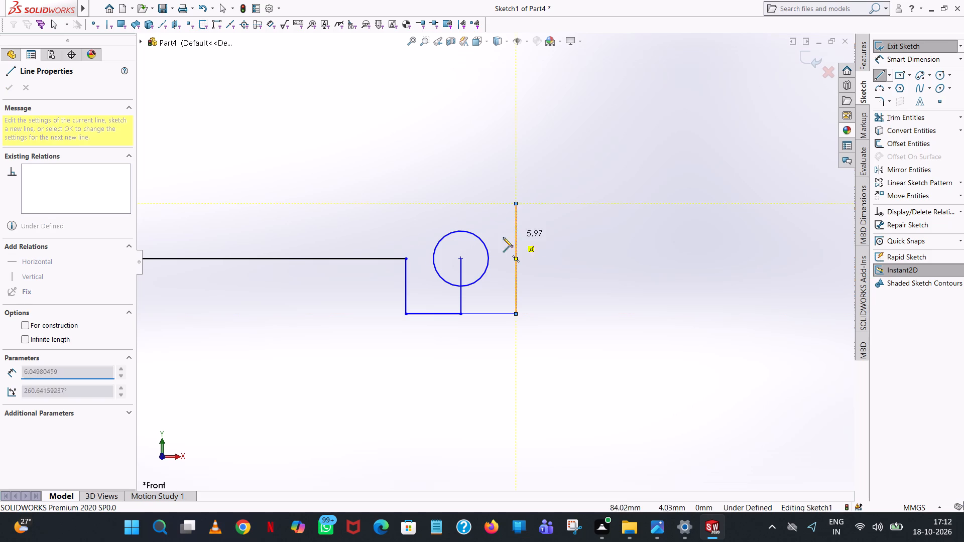
left_click(461, 202)
right_click(461, 202)
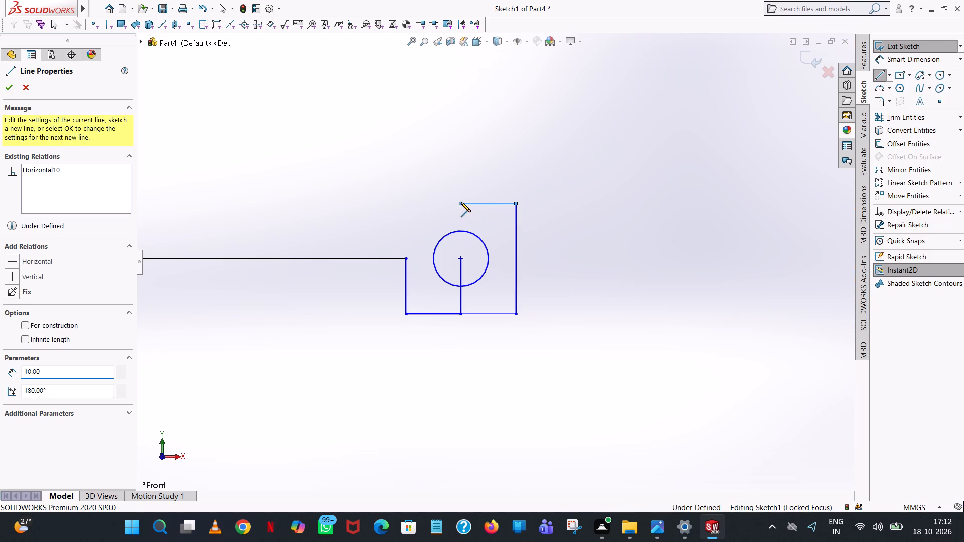
left_click(474, 210)
Trim the helper lines leading to both circle centres and the 10 mm vertical line beside the origin circle.
scroll(476, 218, "up", 5)
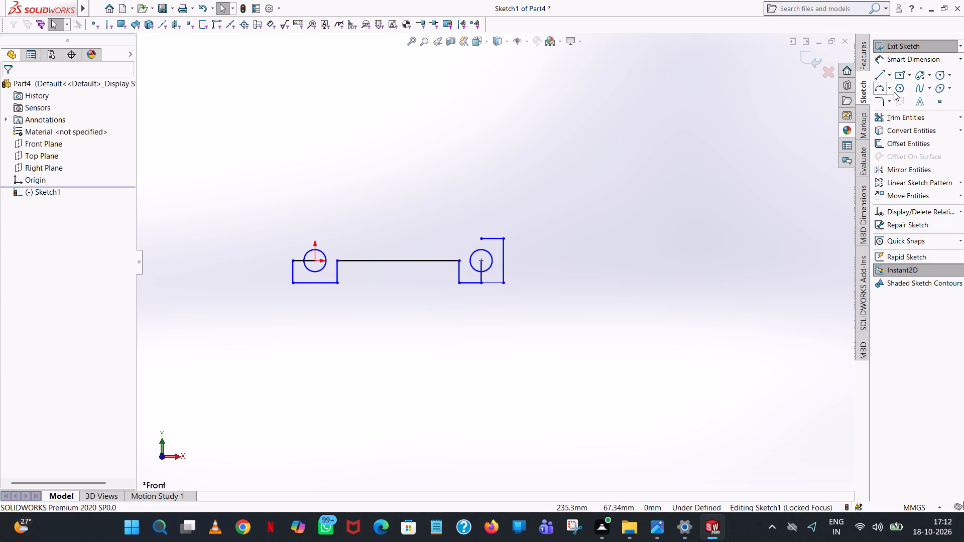
left_click(893, 120)
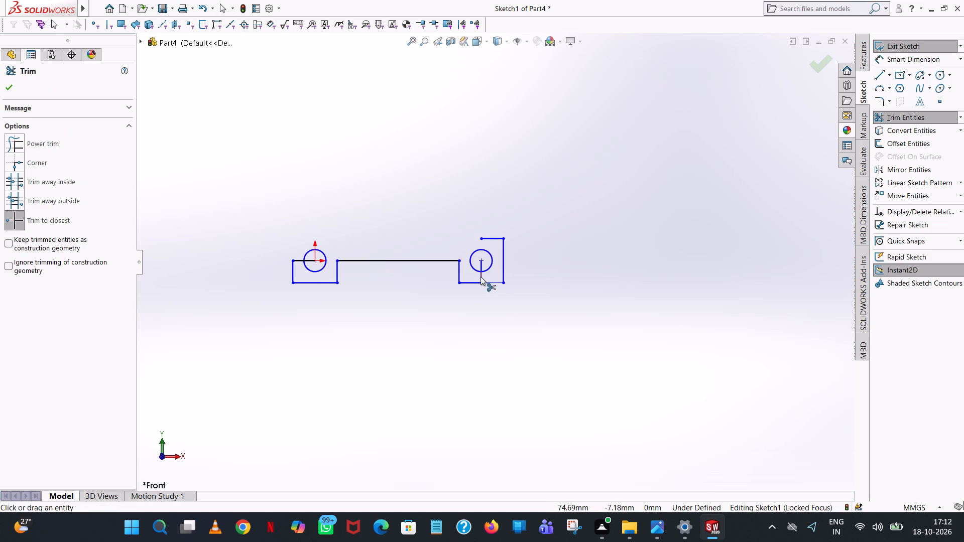
left_click(480, 276)
scroll(480, 274, "down", 7)
left_click(494, 244)
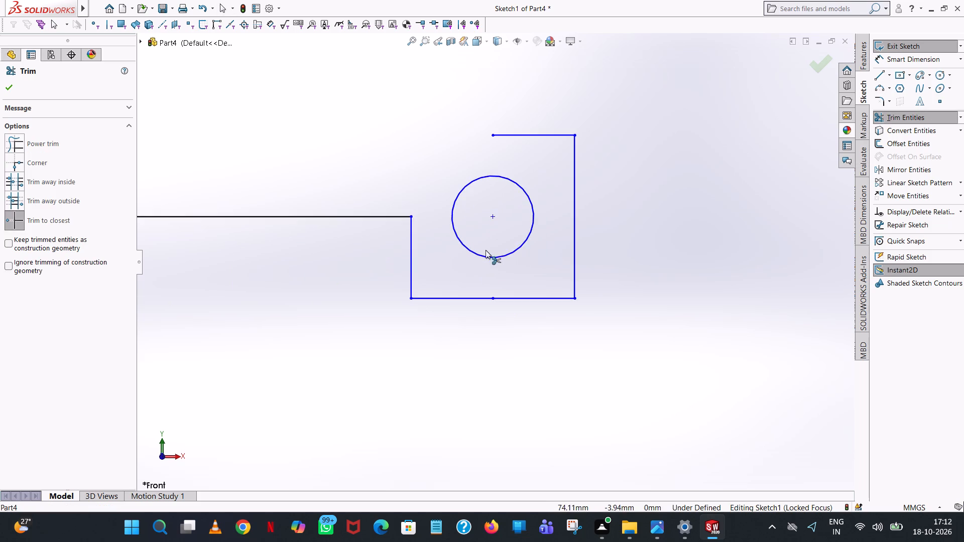
scroll(486, 250, "up", 5)
left_click(240, 242)
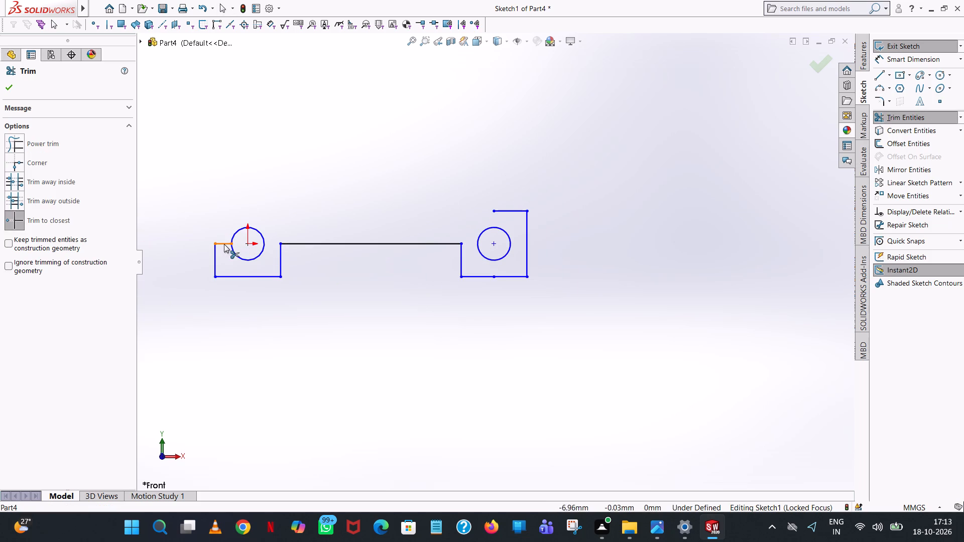
left_click(222, 244)
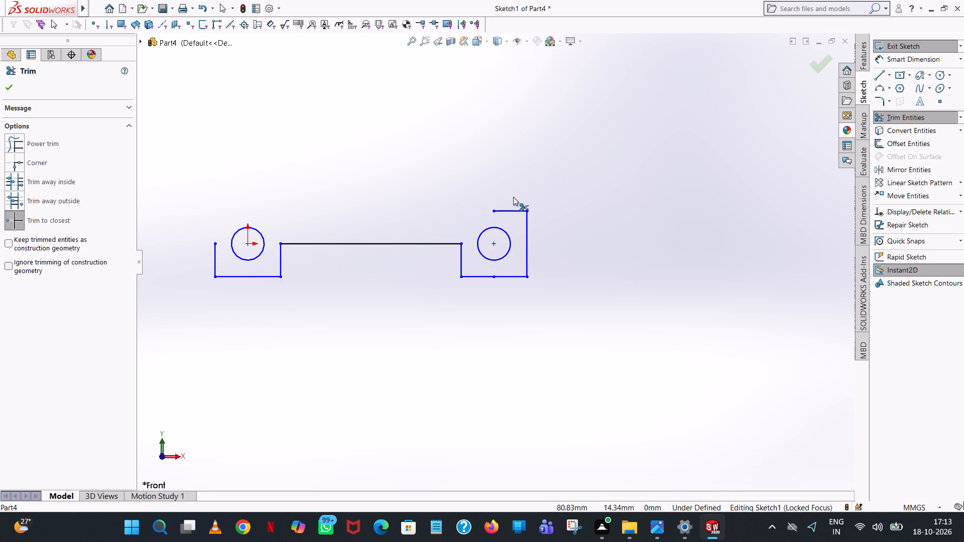
left_click(215, 255)
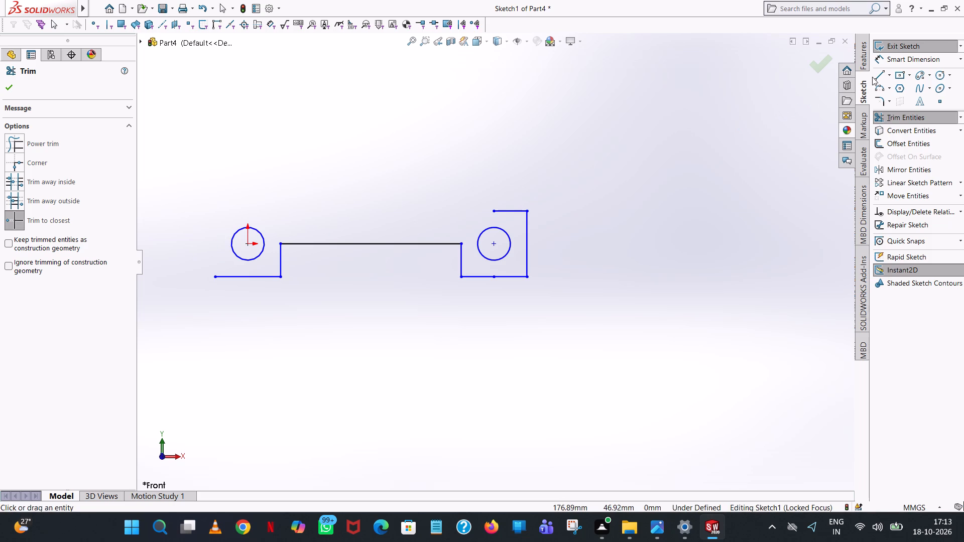
Sketch connected lines from the open end of the 20 mm bottom line under the origin circle: 50 mm up and 20 mm right.
left_click(875, 78)
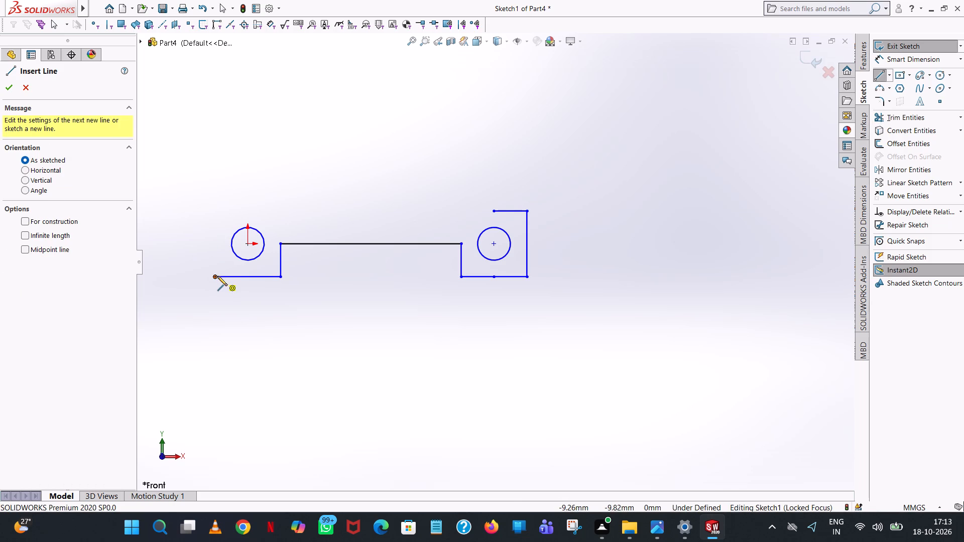
left_click(215, 277)
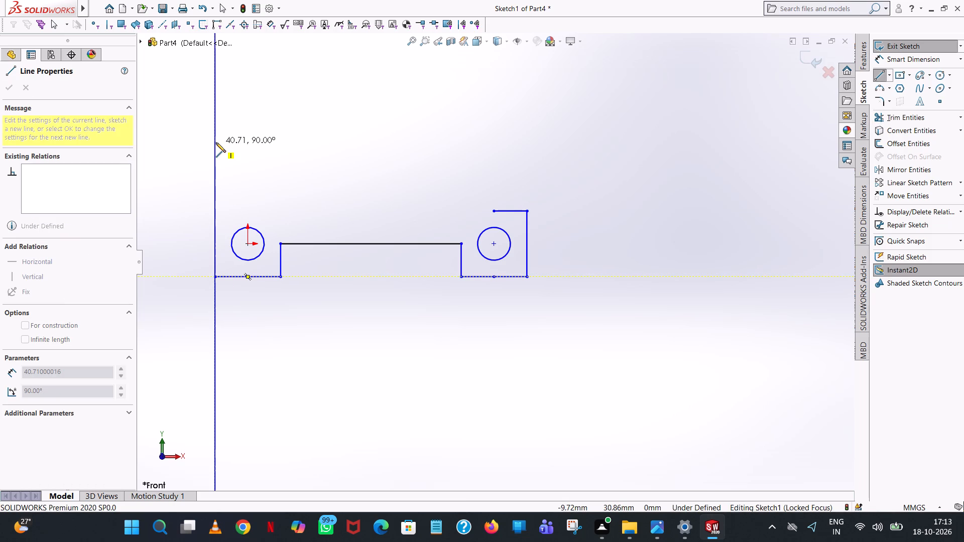
left_click(216, 143)
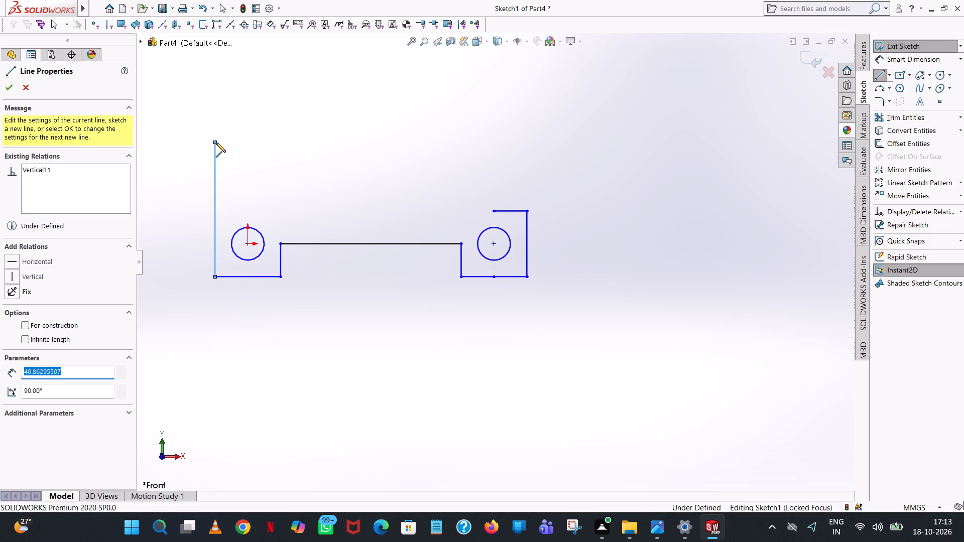
type("50")
key("Return")
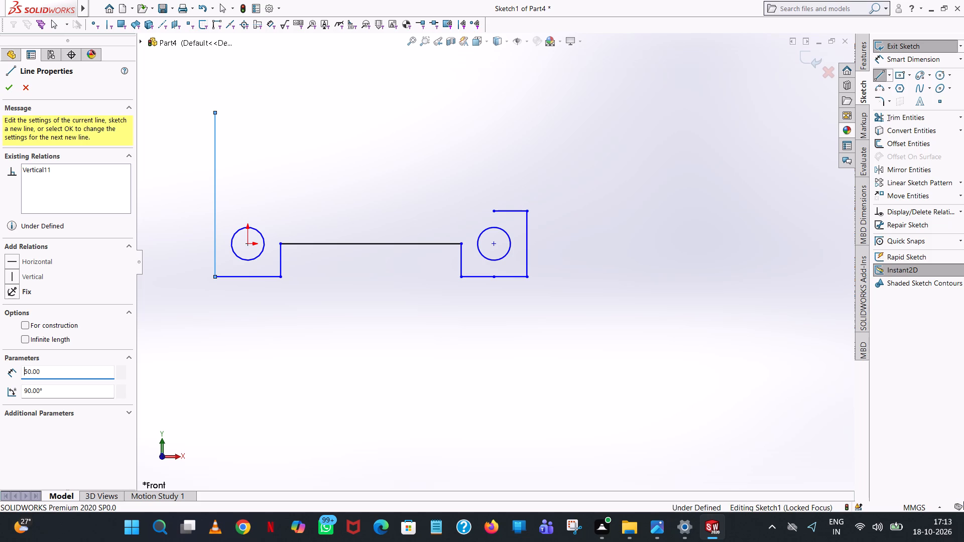
left_click(271, 110)
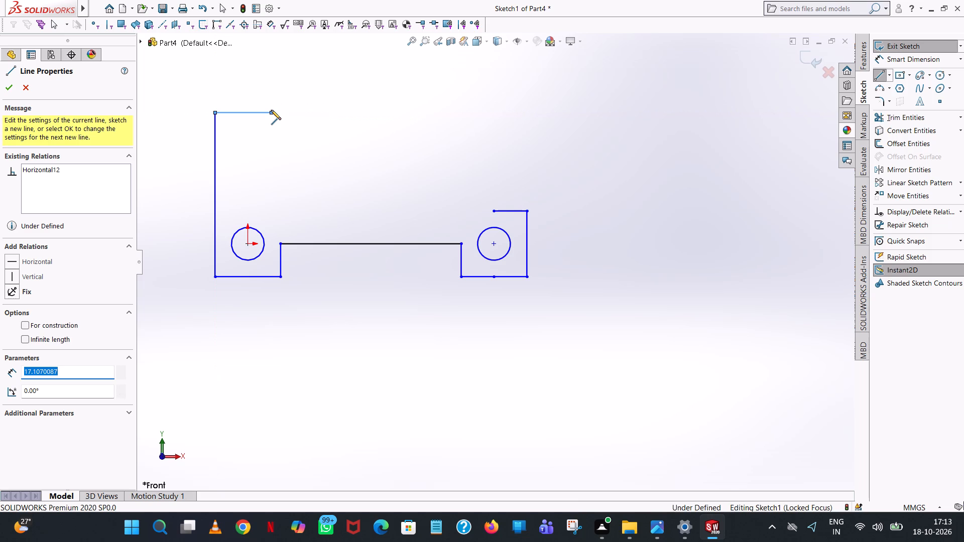
type("20")
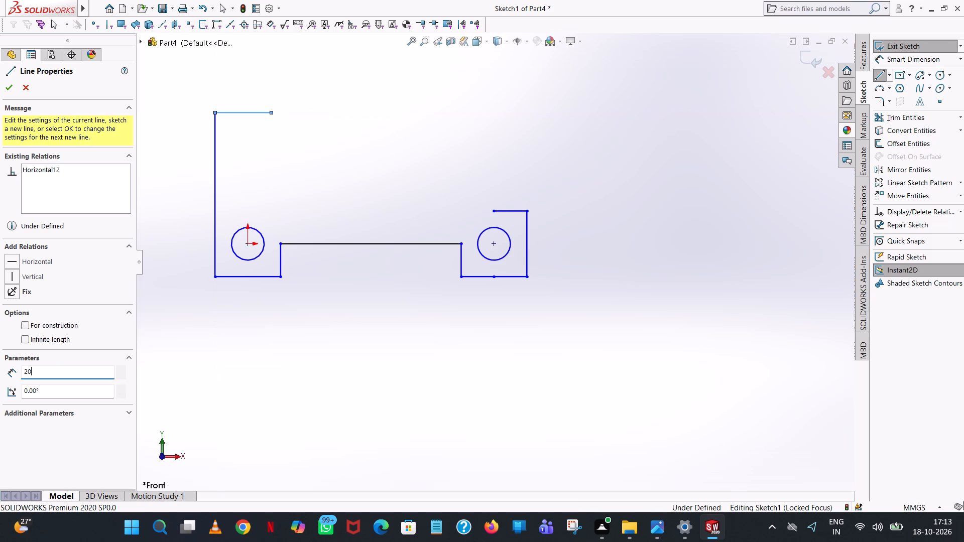
key("Return")
Continue the upper profile with a 10 mm segment down and a 20 mm segment right, ending the chain.
left_click(278, 139)
type("10")
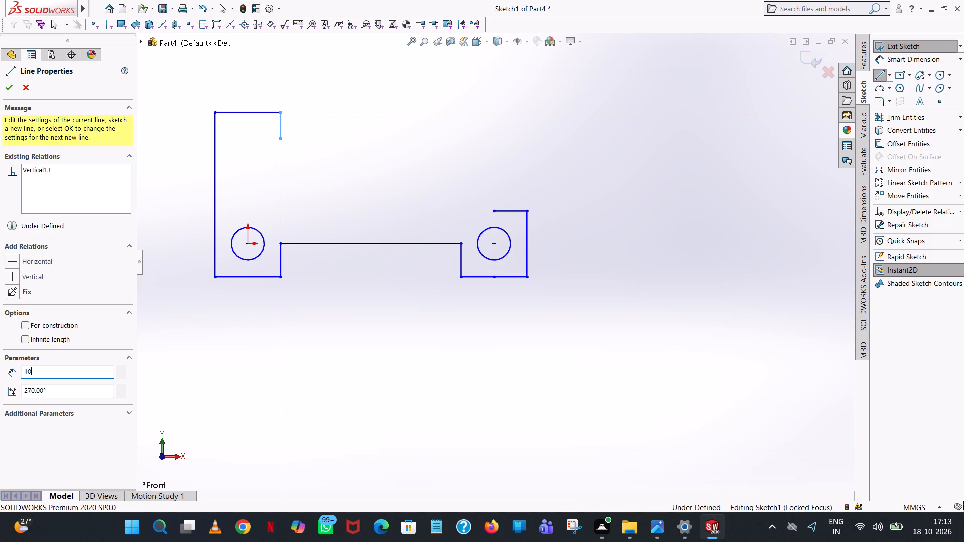
key("Return")
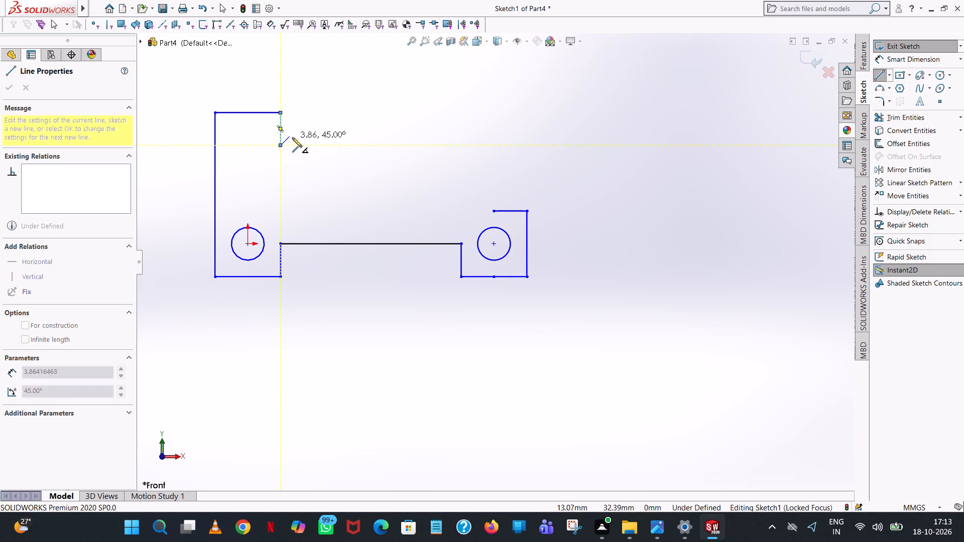
left_click(340, 144)
type("20")
key("Return")
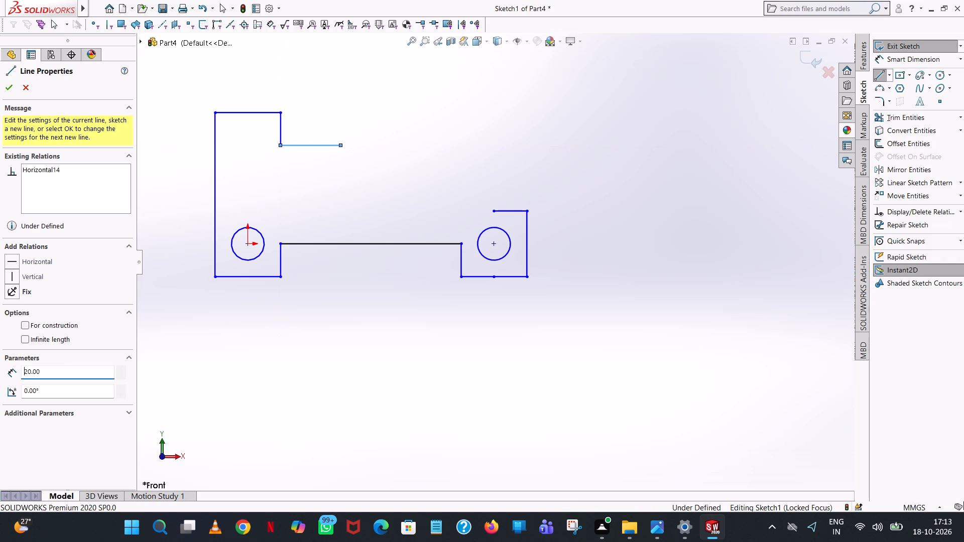
right_click(340, 144)
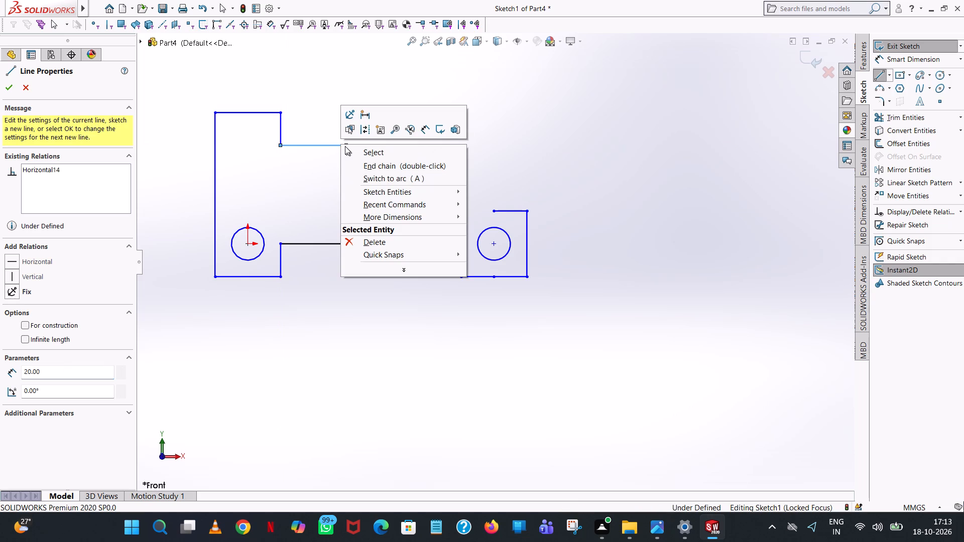
left_click(388, 156)
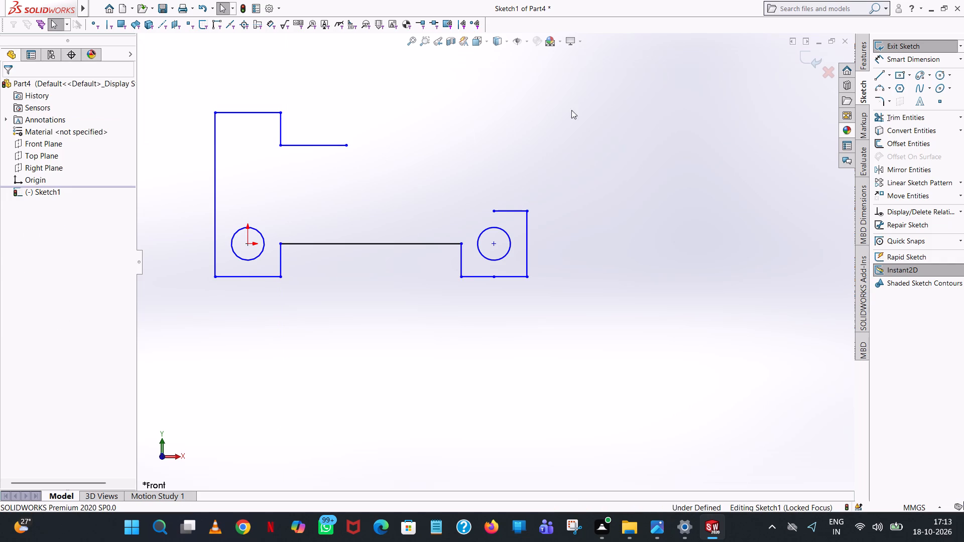
Draw a 10 mm vertical line down from the midpoint of the 20 mm top edge.
left_click(881, 76)
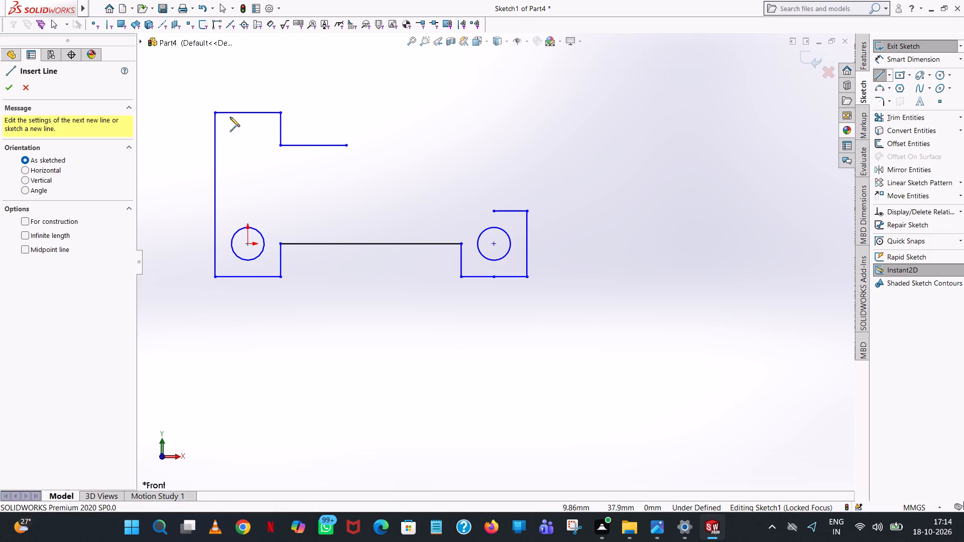
left_click(247, 111)
left_click(247, 133)
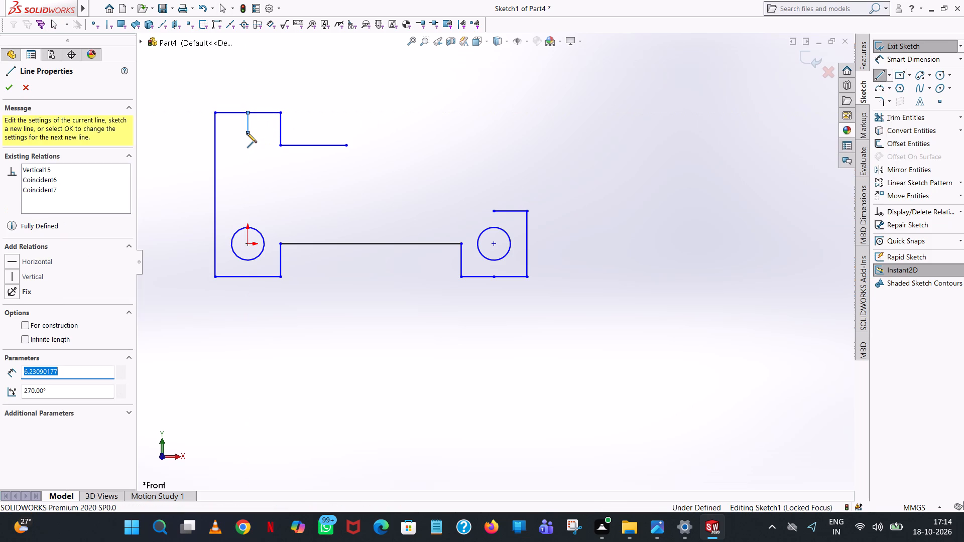
type("10")
key("Return")
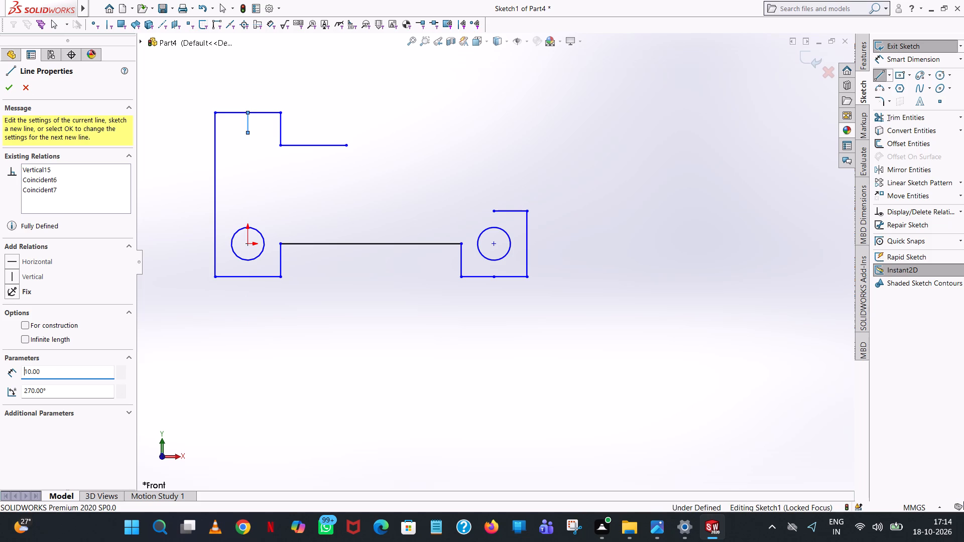
right_click(247, 133)
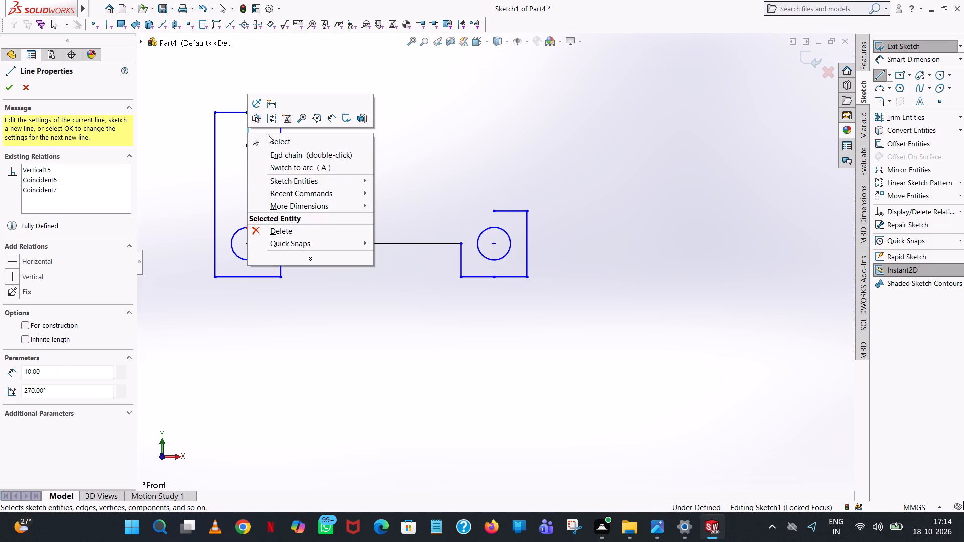
left_click(269, 141)
Draw a circle of 3 mm radius centred on the lower end of the 10 mm vertical helper line.
left_click(937, 79)
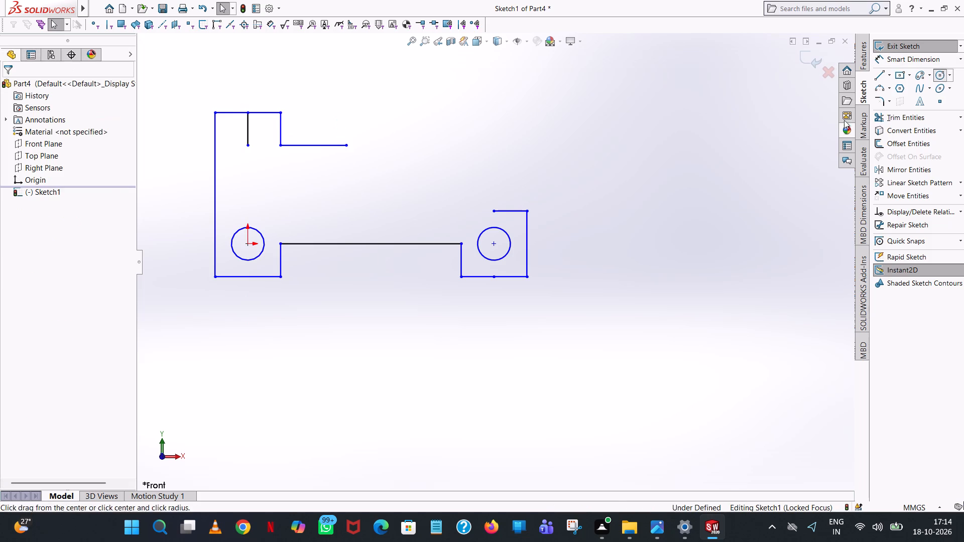
left_click(247, 144)
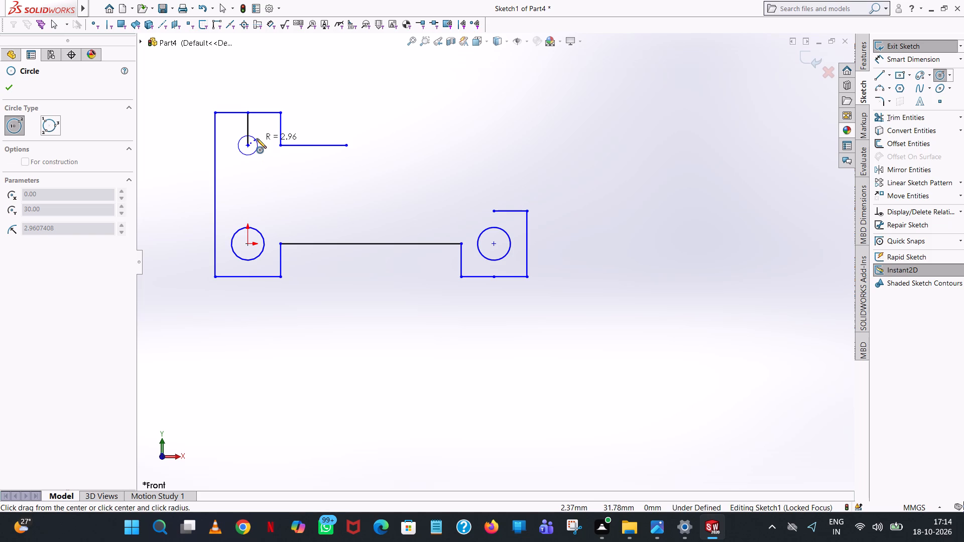
left_click(257, 139)
key("3")
key("Return")
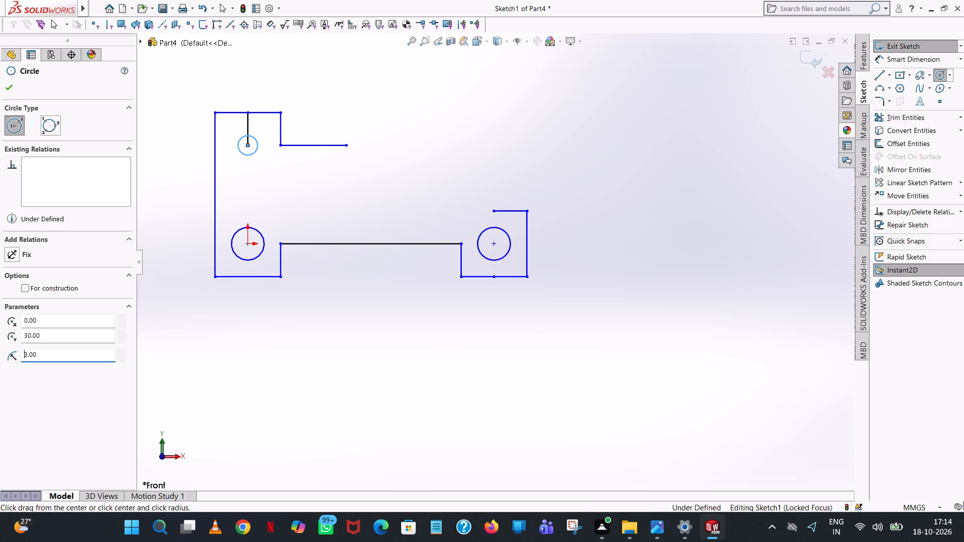
right_click(257, 138)
left_click(280, 151)
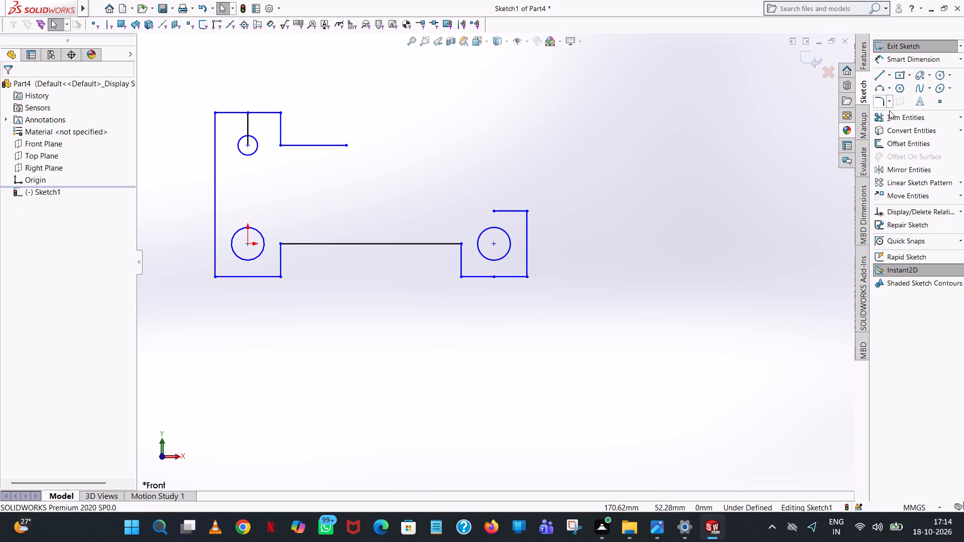
Trim away both pieces of the vertical helper line running from the top edge to the small circle's centre.
left_click(892, 113)
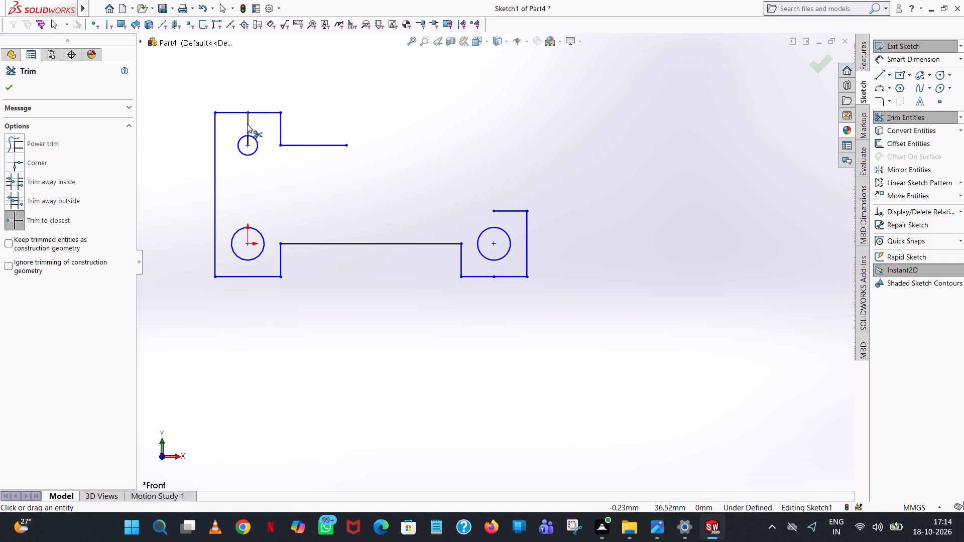
left_click(248, 124)
left_click(249, 146)
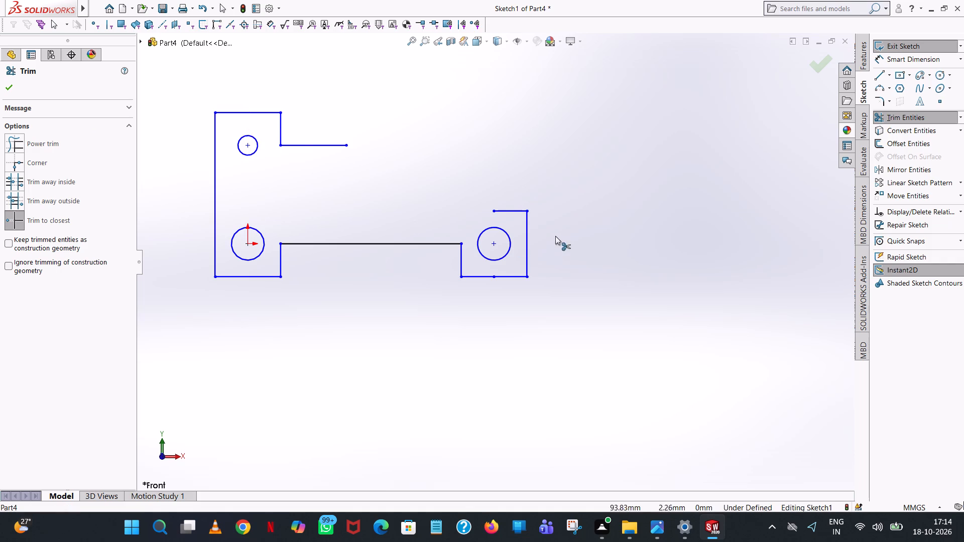
left_click(8, 90)
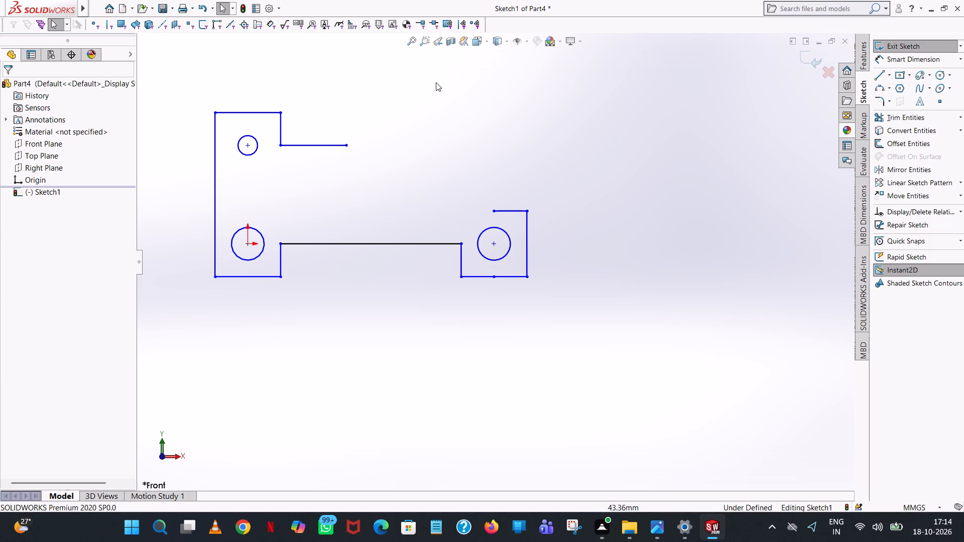
Apply 5 mm sketch fillets to the seven outer corners around the three circles.
left_click(874, 99)
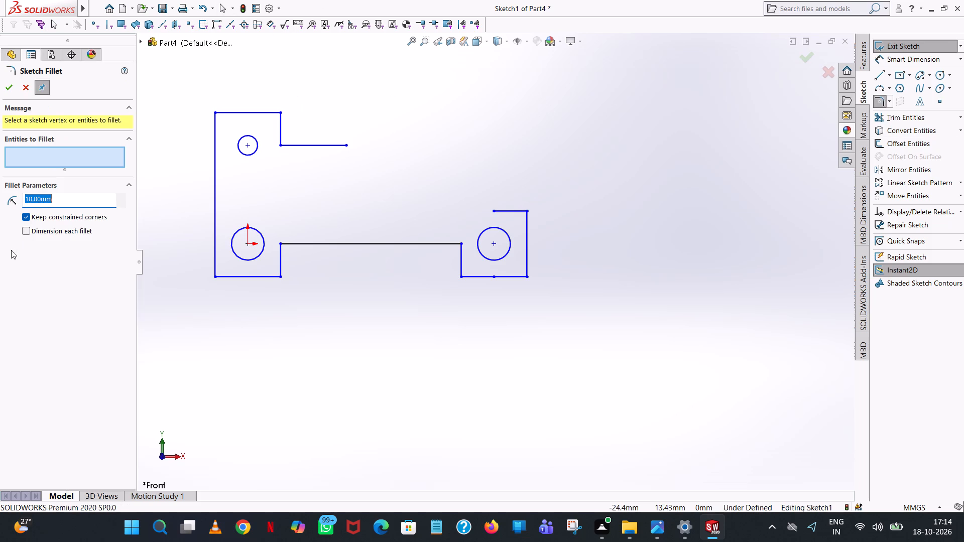
key("5")
left_click(421, 355)
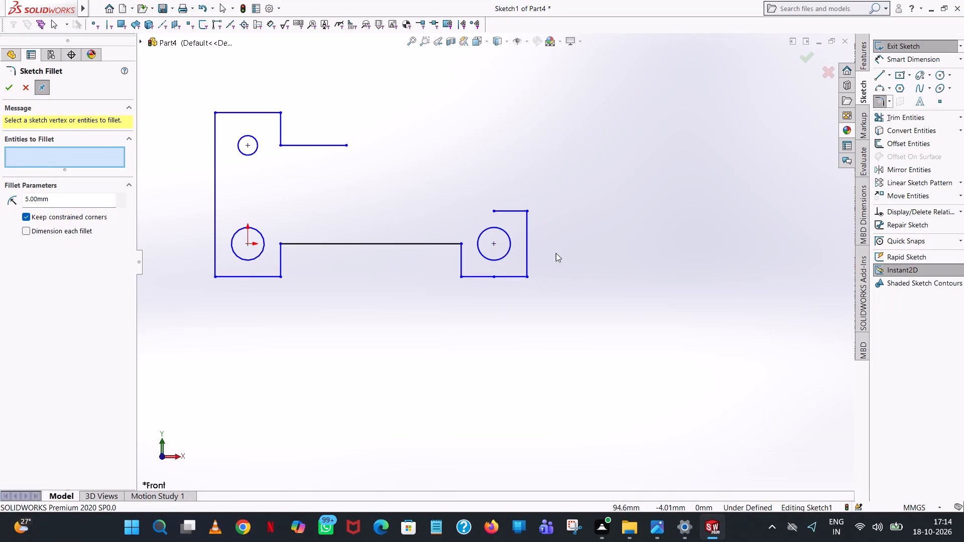
left_click(527, 276)
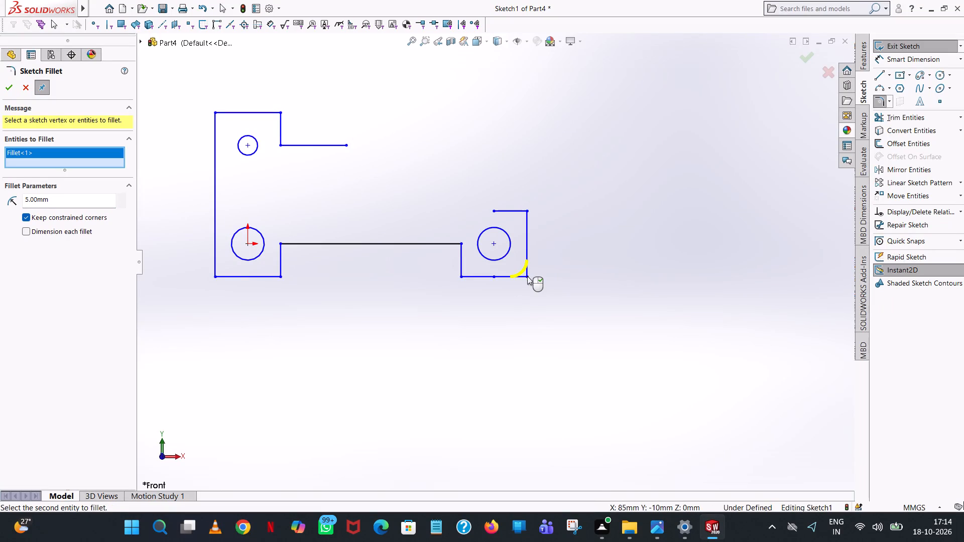
left_click(463, 279)
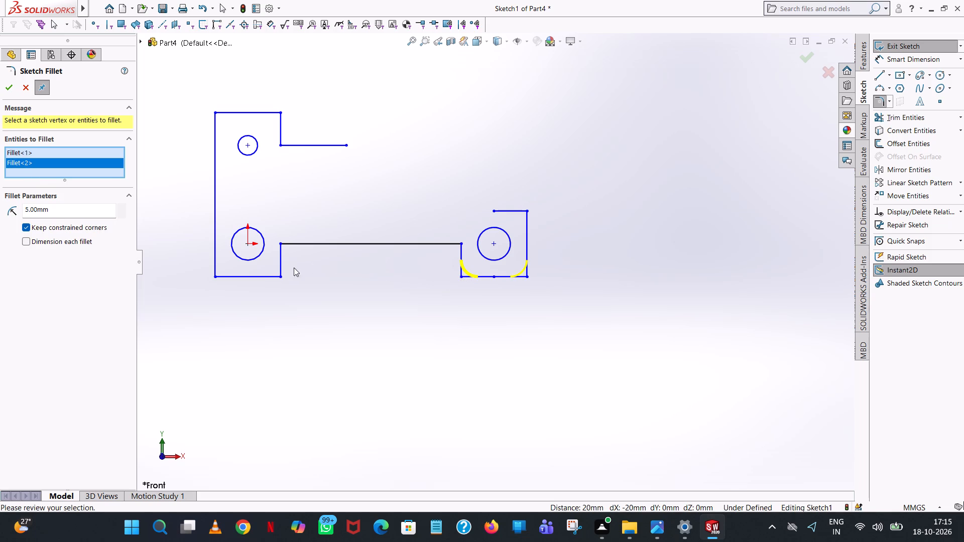
left_click(282, 274)
left_click(215, 275)
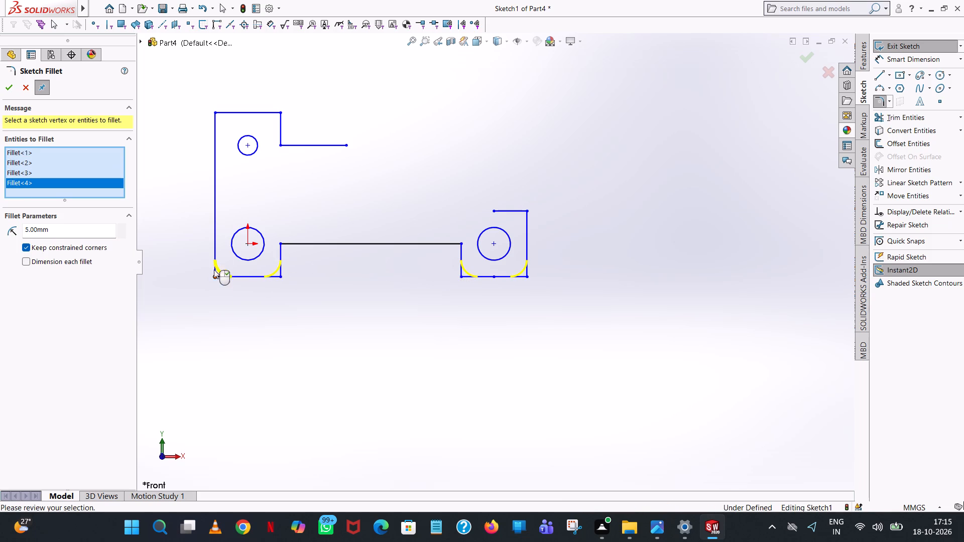
left_click(218, 114)
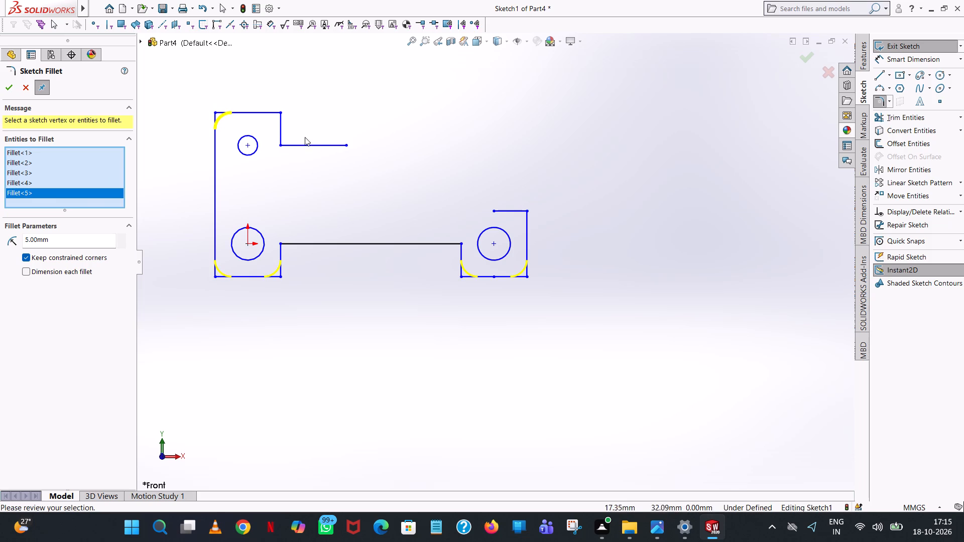
left_click(281, 114)
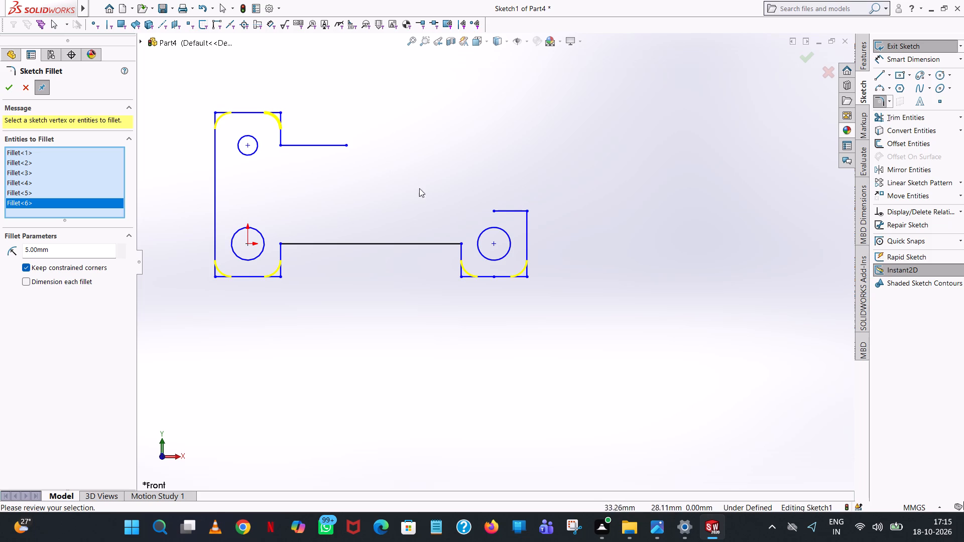
left_click(526, 212)
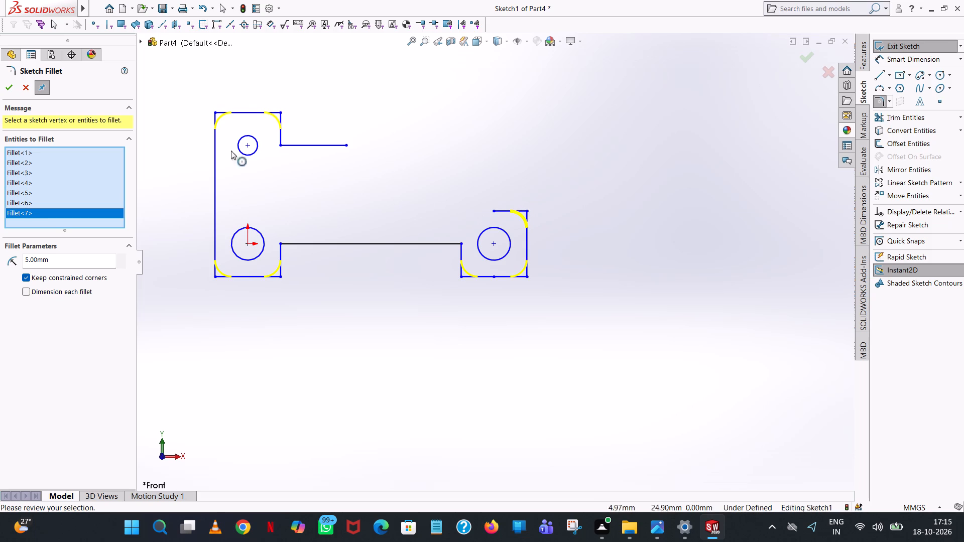
left_click(11, 88)
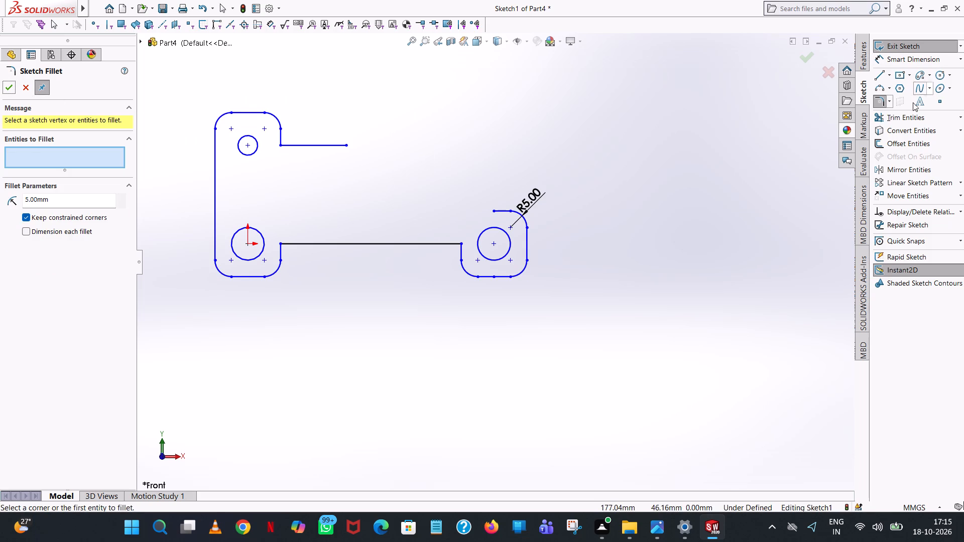
Apply 4 mm sketch fillets to the corners at both ends of the long horizontal line between the two larger circles.
double_click(61, 199)
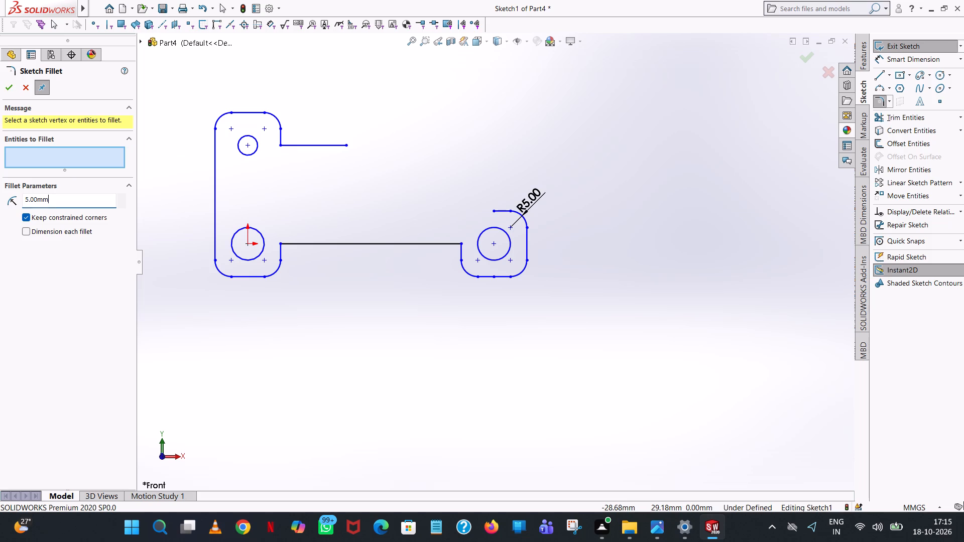
key("4")
left_click(453, 149)
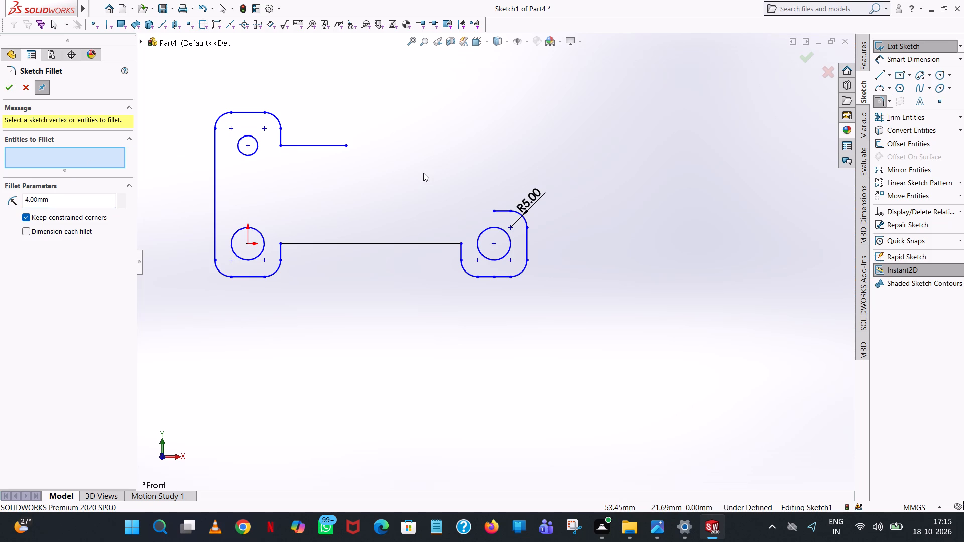
left_click(460, 244)
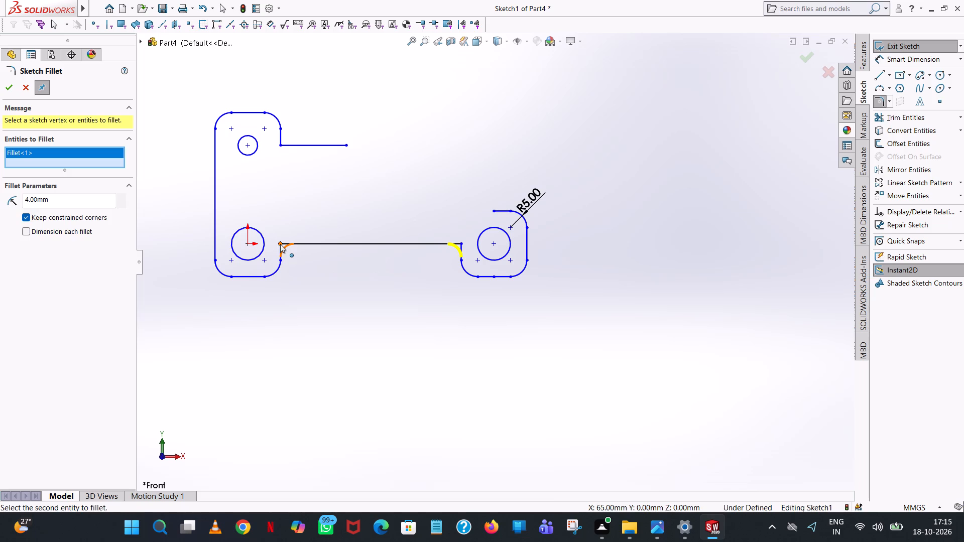
left_click(281, 244)
left_click(6, 86)
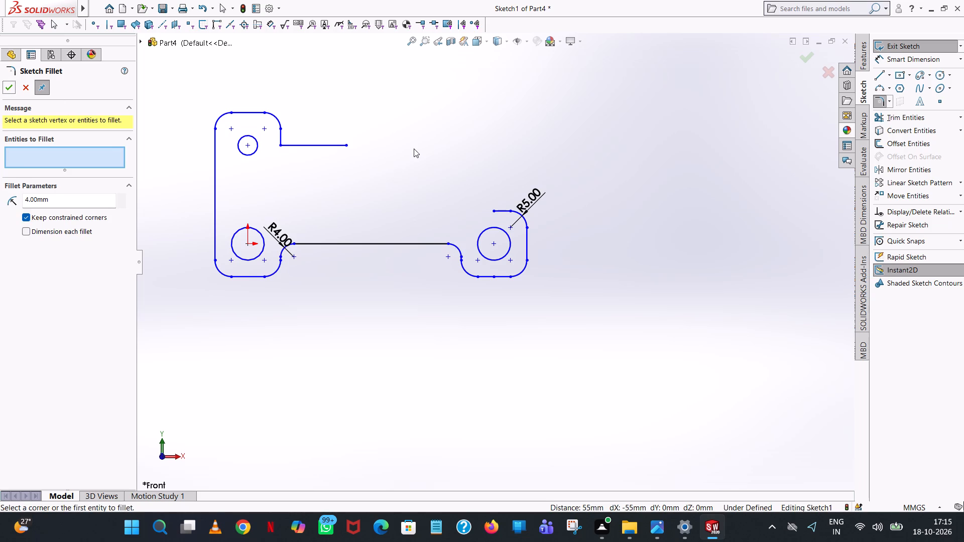
left_click(413, 148)
scroll(465, 250, "down", 7)
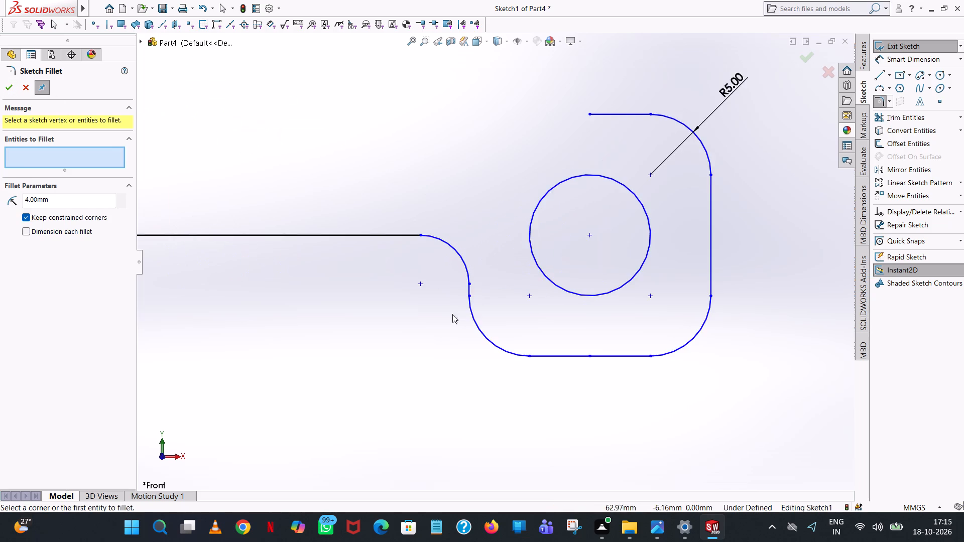
scroll(458, 313, "down", 7)
scroll(509, 164, "down", 5)
scroll(526, 180, "up", 8)
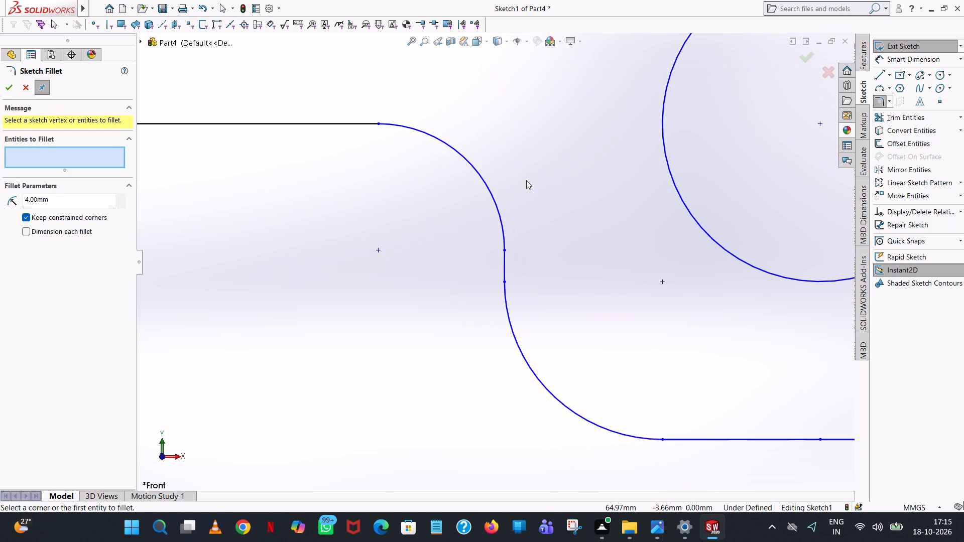
scroll(526, 180, "up", 12)
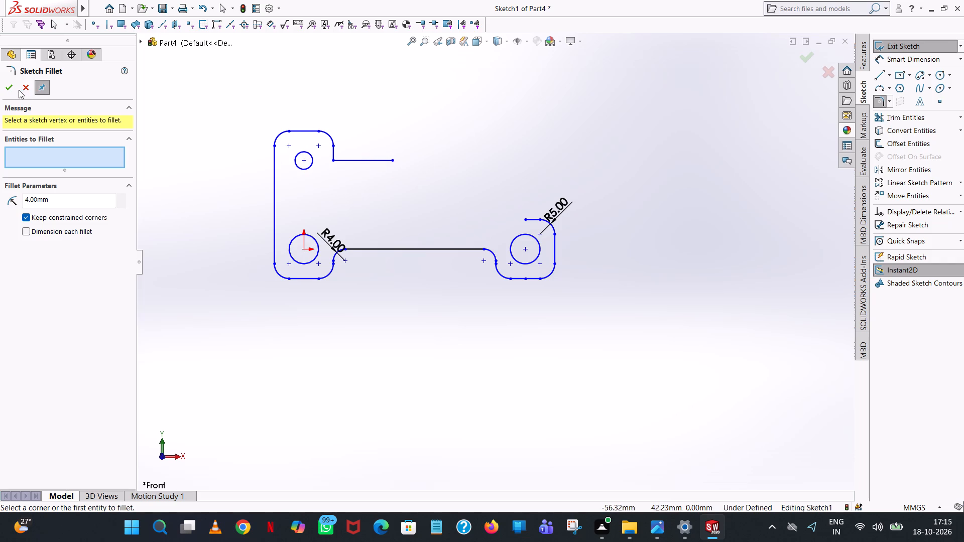
left_click(4, 84)
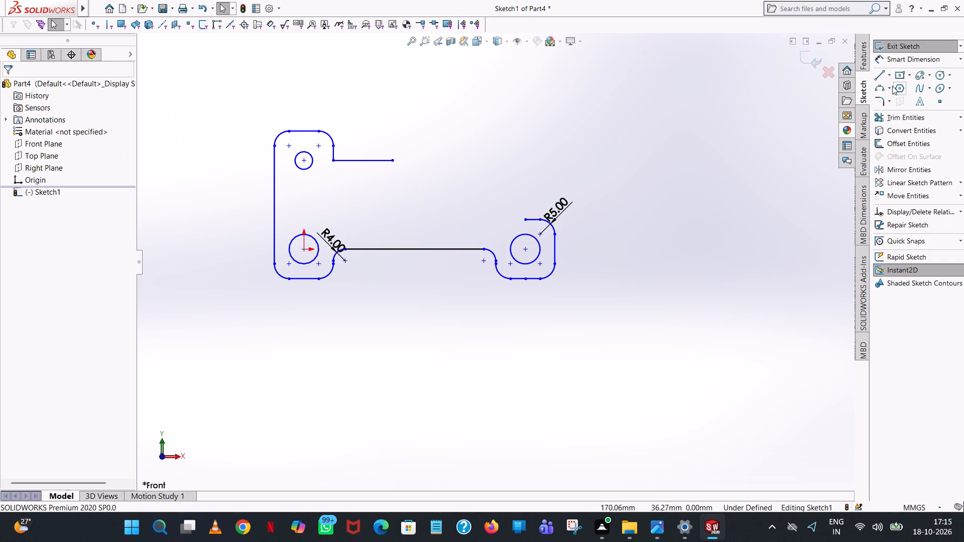
Dimension the diameters of the origin circle and the small upper circle.
left_click(886, 62)
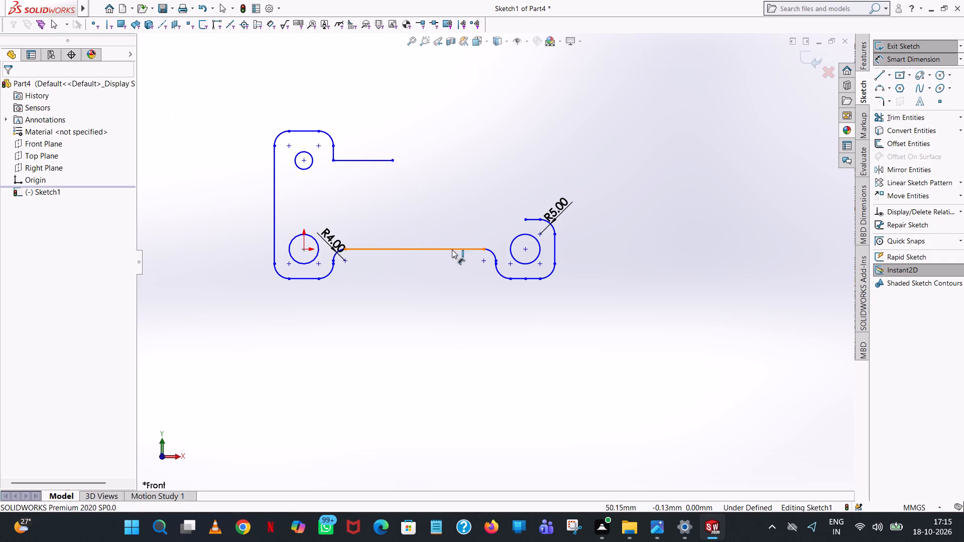
left_click(302, 262)
left_click(233, 296)
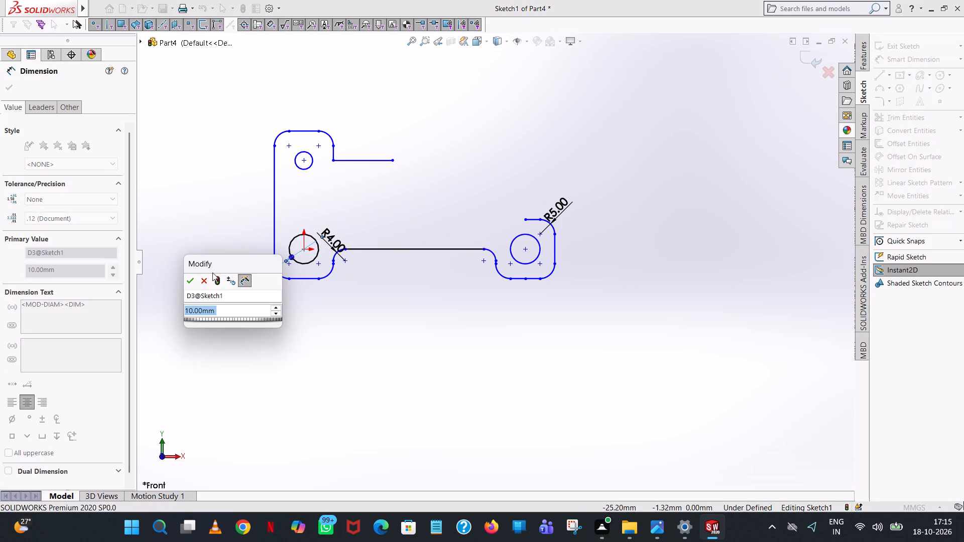
left_click(190, 277)
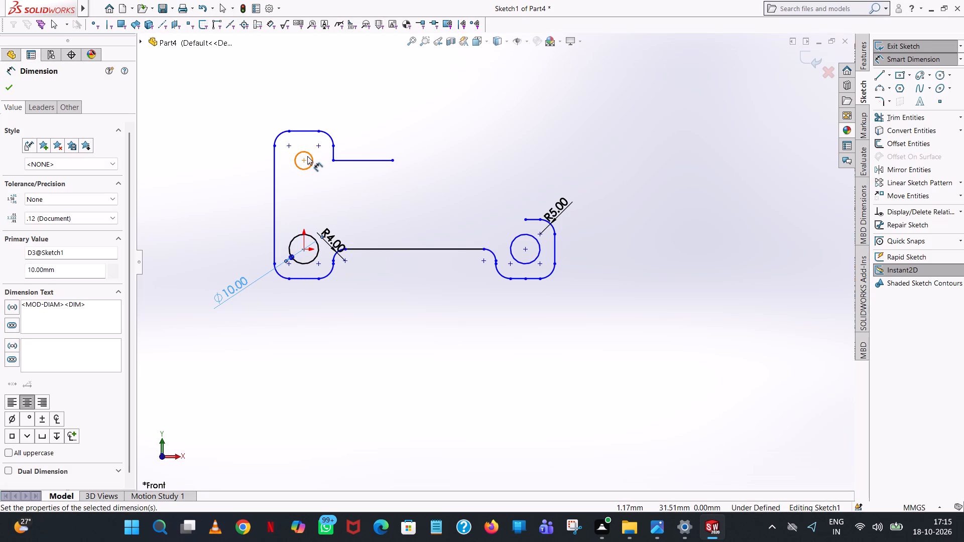
left_click(308, 152)
left_click(308, 87)
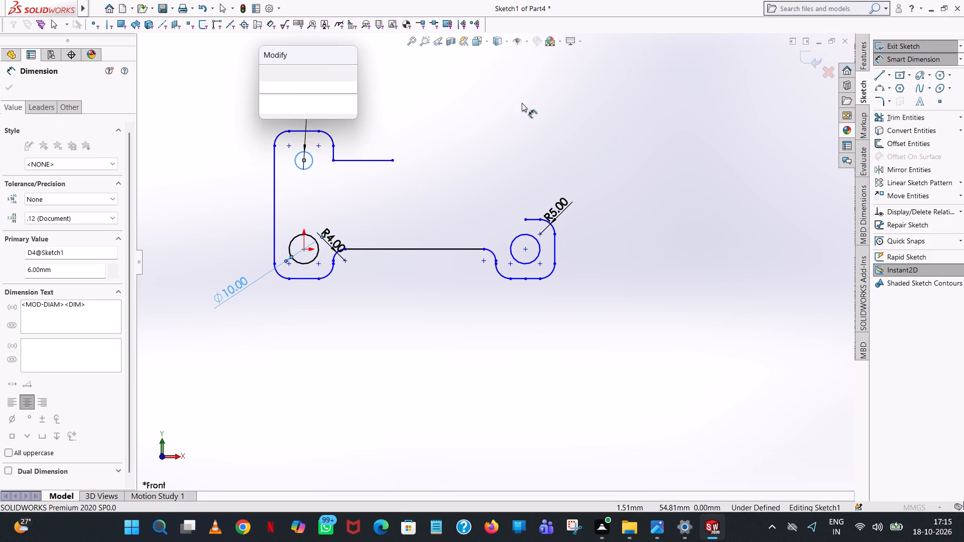
left_click(261, 71)
left_click(421, 148)
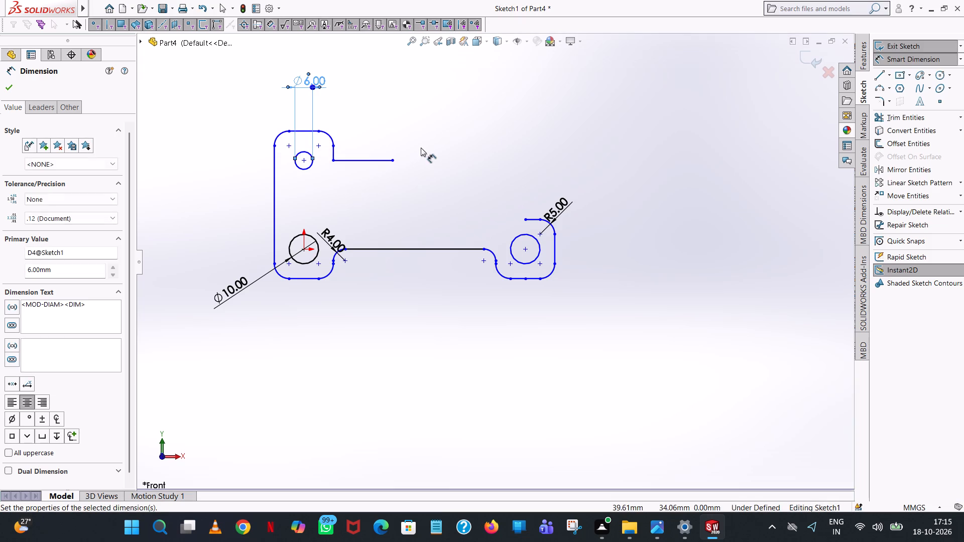
Dimension the overall height of the left end of the profile, between its bottom and top edges.
left_click(277, 201)
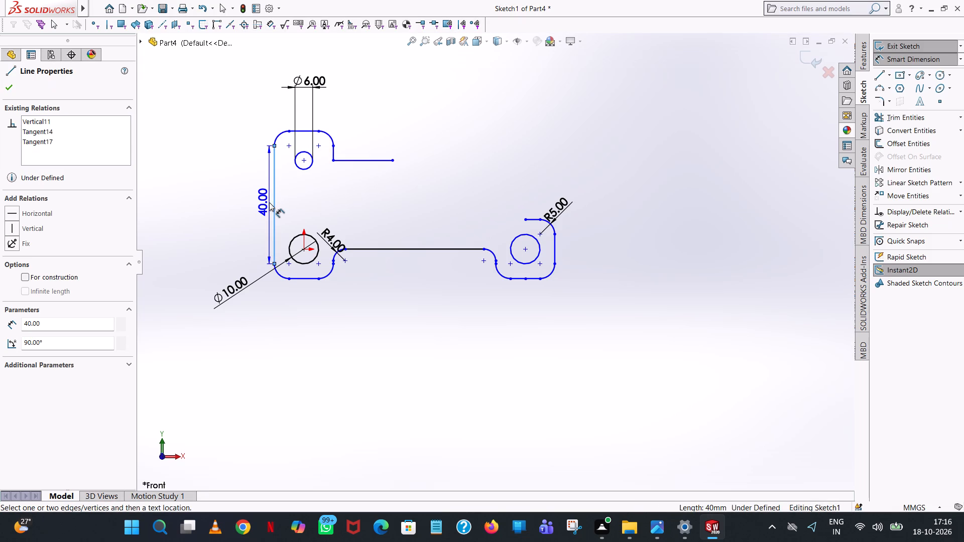
key("Escape")
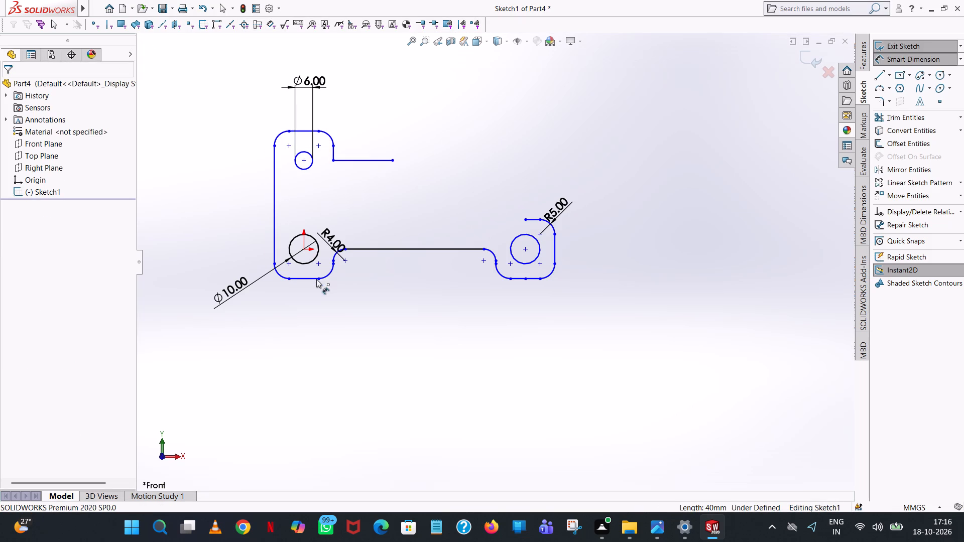
left_click(288, 279)
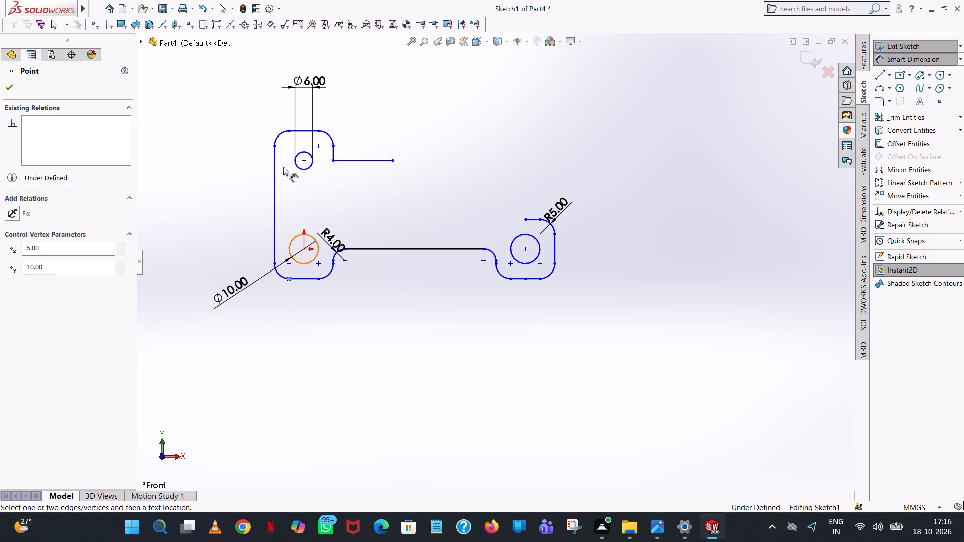
left_click(289, 132)
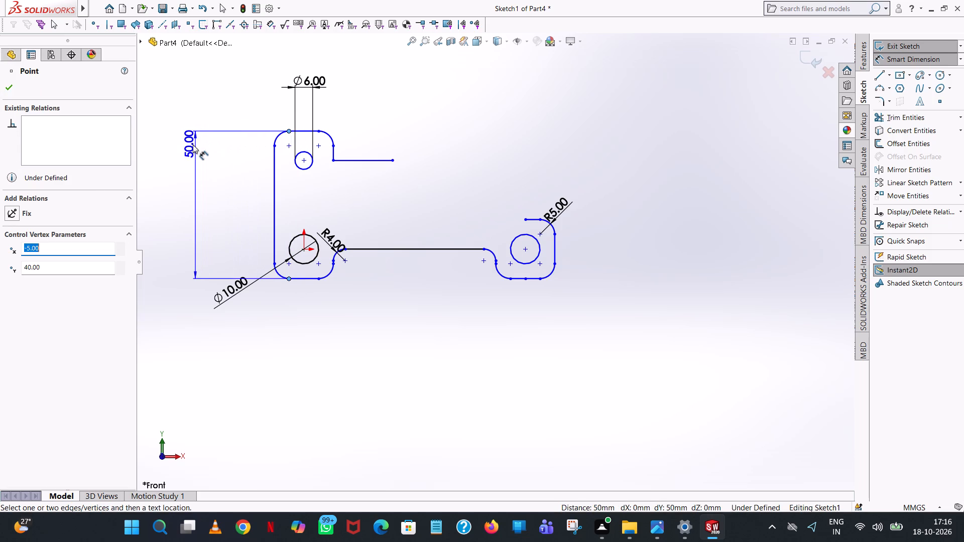
left_click(192, 145)
left_click(145, 130)
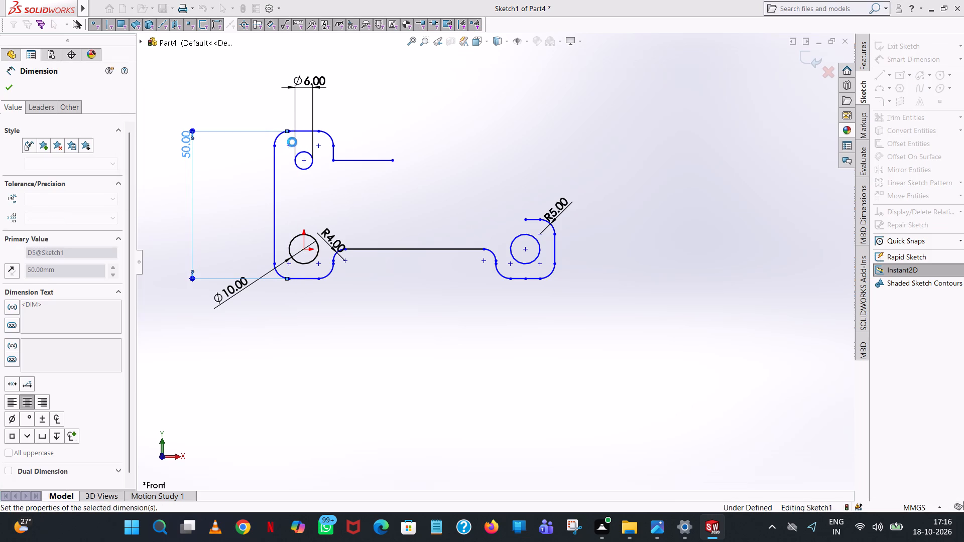
left_click(536, 131)
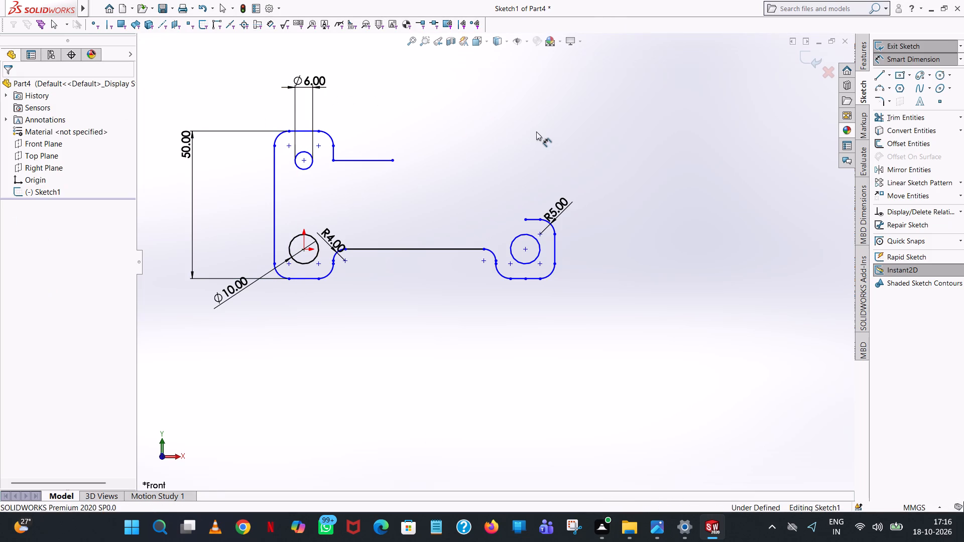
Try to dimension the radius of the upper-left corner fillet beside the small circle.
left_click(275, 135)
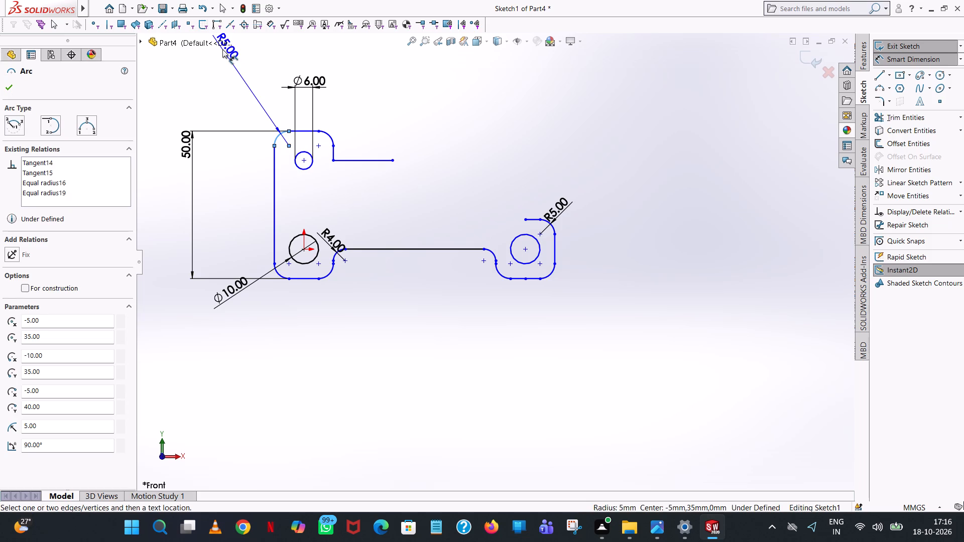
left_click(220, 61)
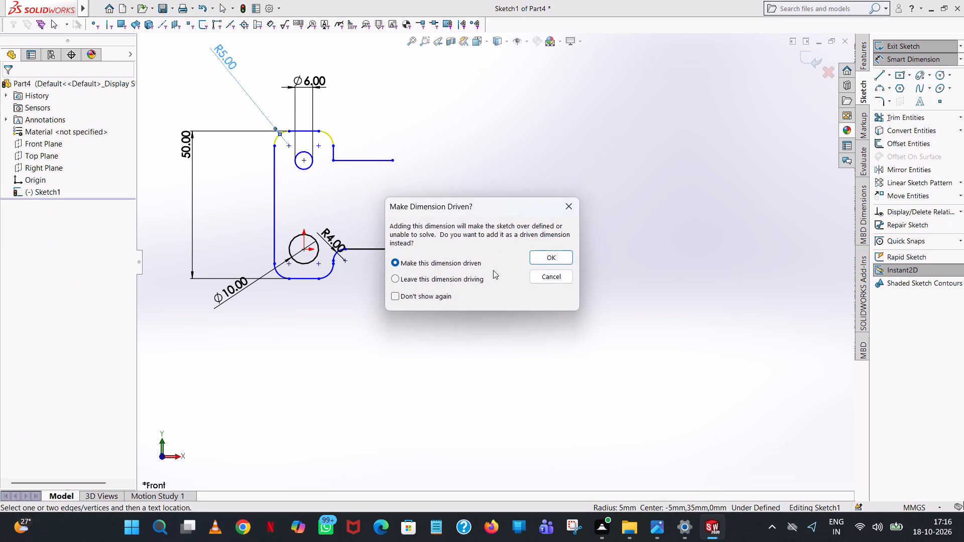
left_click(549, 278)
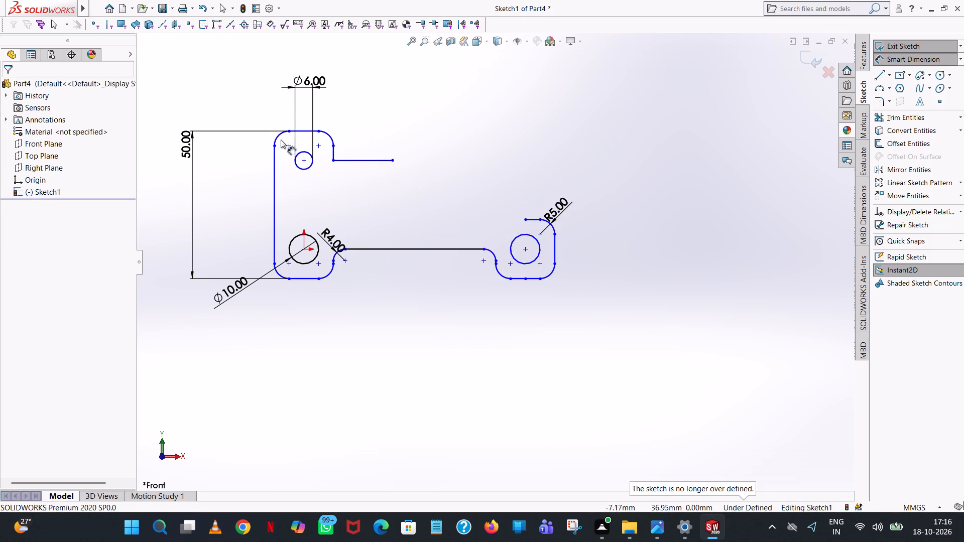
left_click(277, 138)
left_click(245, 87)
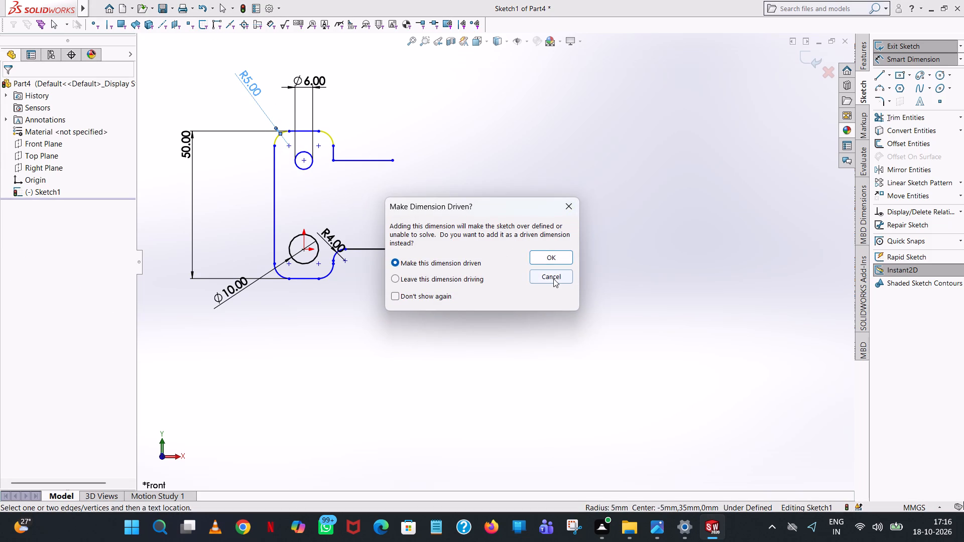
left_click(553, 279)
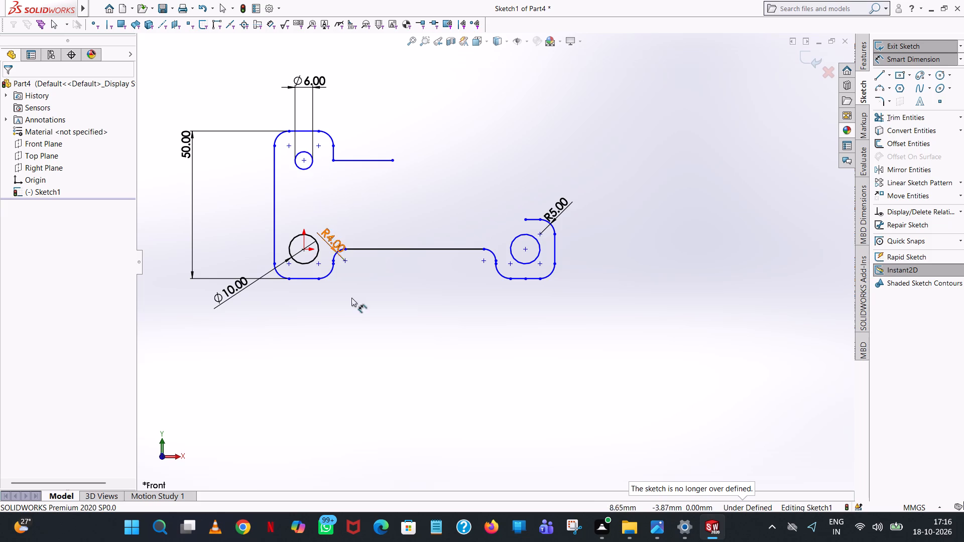
Dimension the vertical distance between the centres of the origin circle and the small upper circle.
left_click(302, 248)
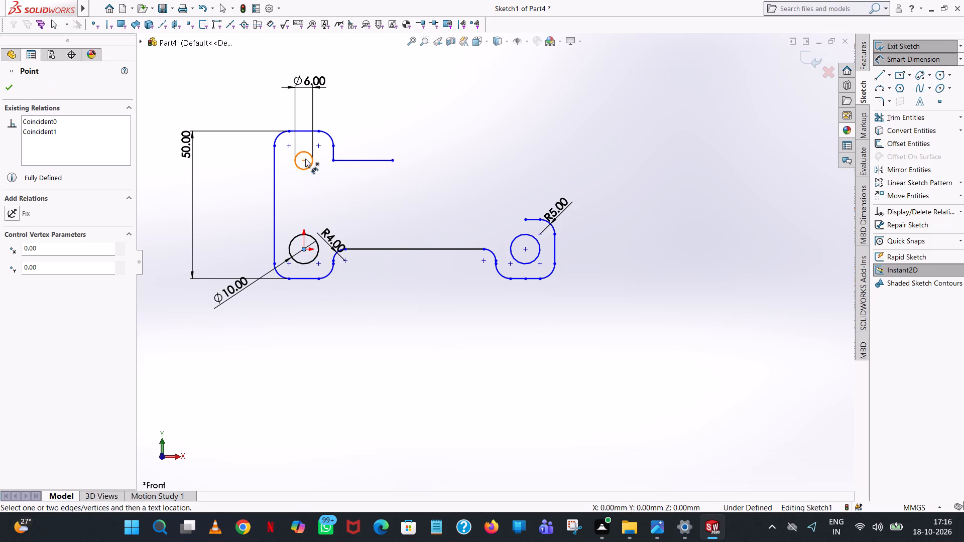
left_click(305, 159)
left_click(231, 166)
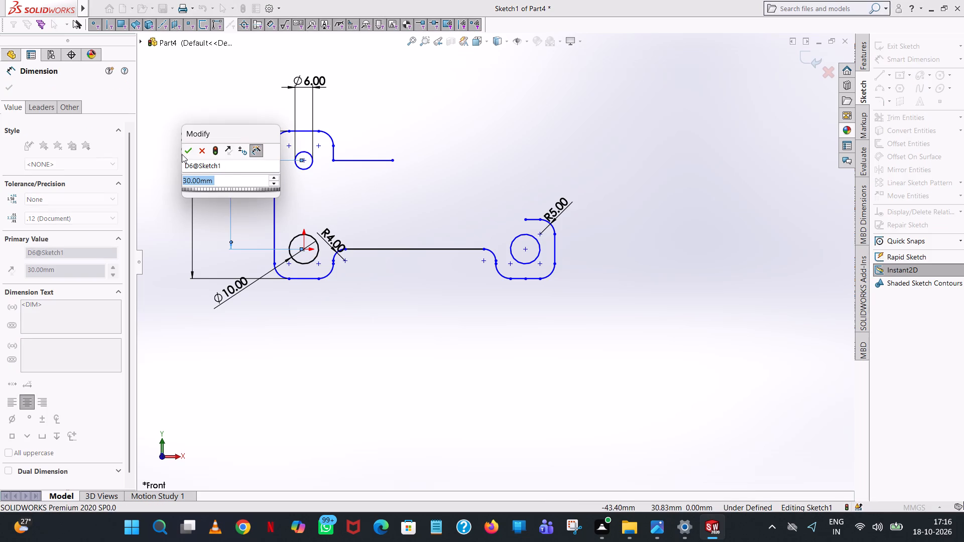
left_click(183, 153)
left_click(211, 77)
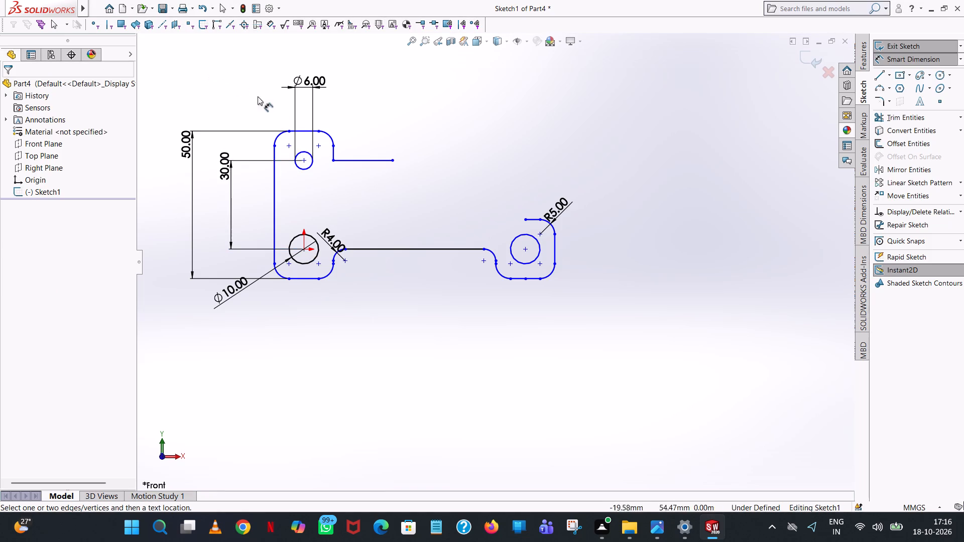
Add a vertical relation between the centres of the origin circle and the small upper circle.
left_click(896, 56)
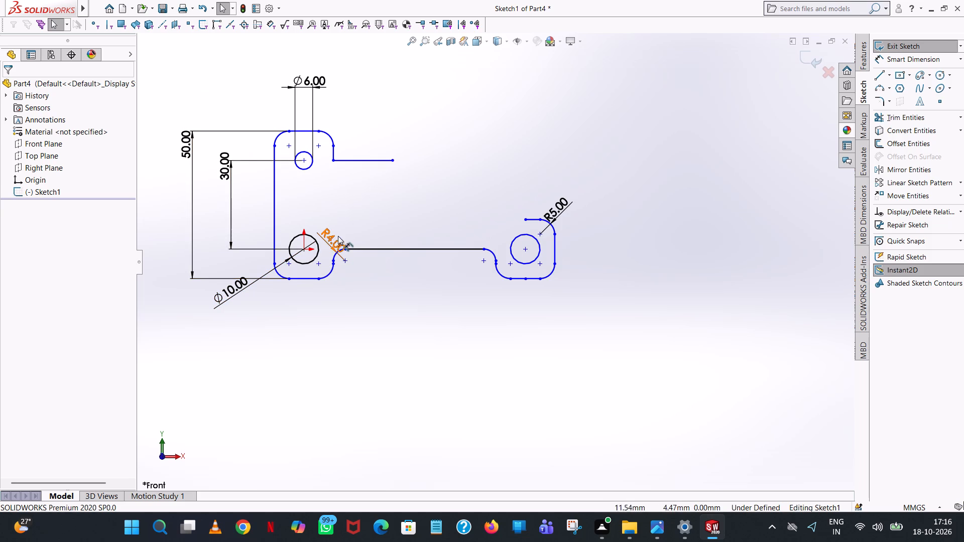
left_click(302, 250, "ctrl")
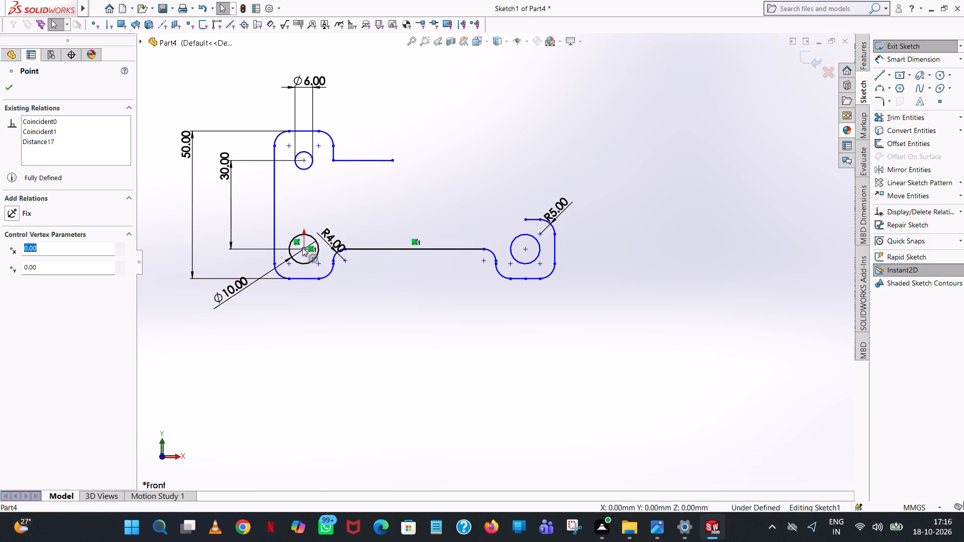
left_click(302, 161, "ctrl")
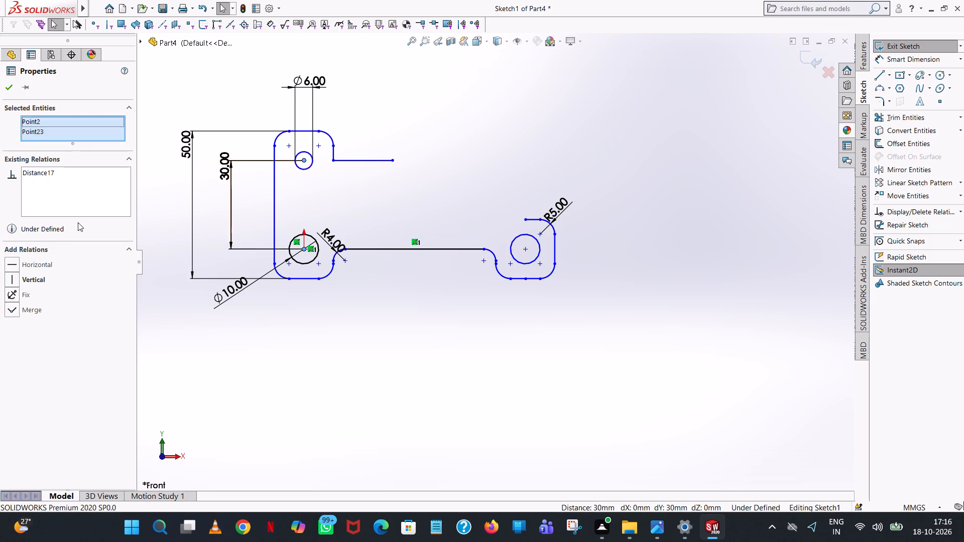
left_click(20, 281)
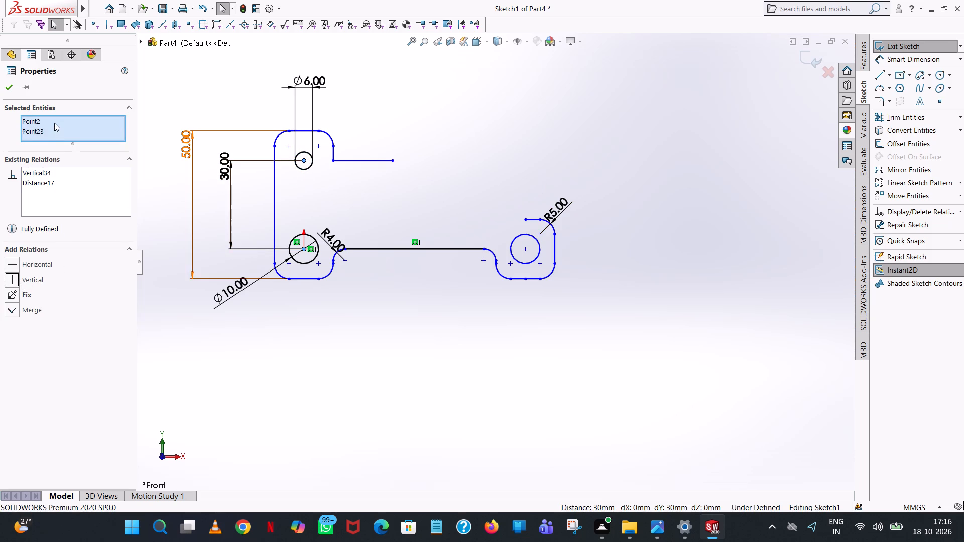
left_click(12, 88)
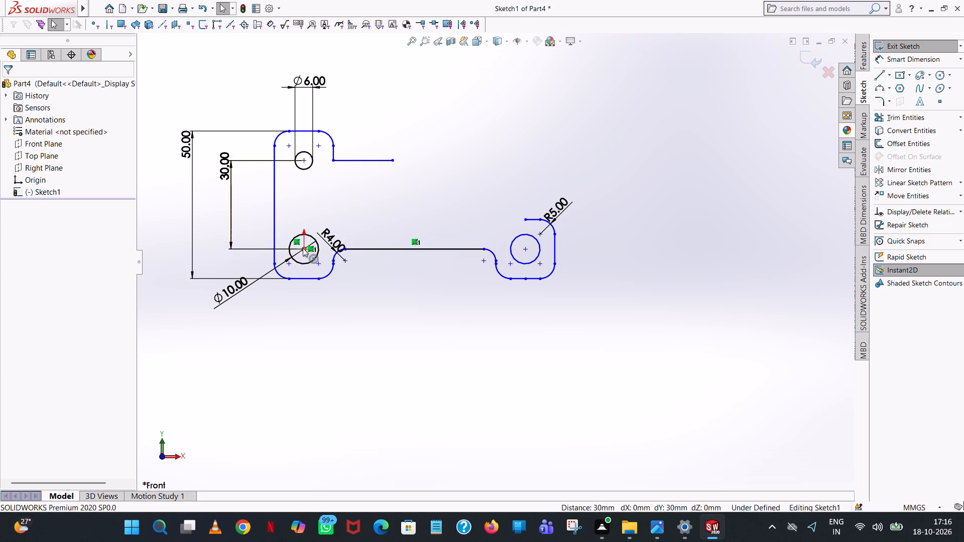
Add a horizontal relation between the centres of the origin circle and the circle at the profile's right end.
left_click(303, 248, "ctrl")
left_click(526, 248, "ctrl")
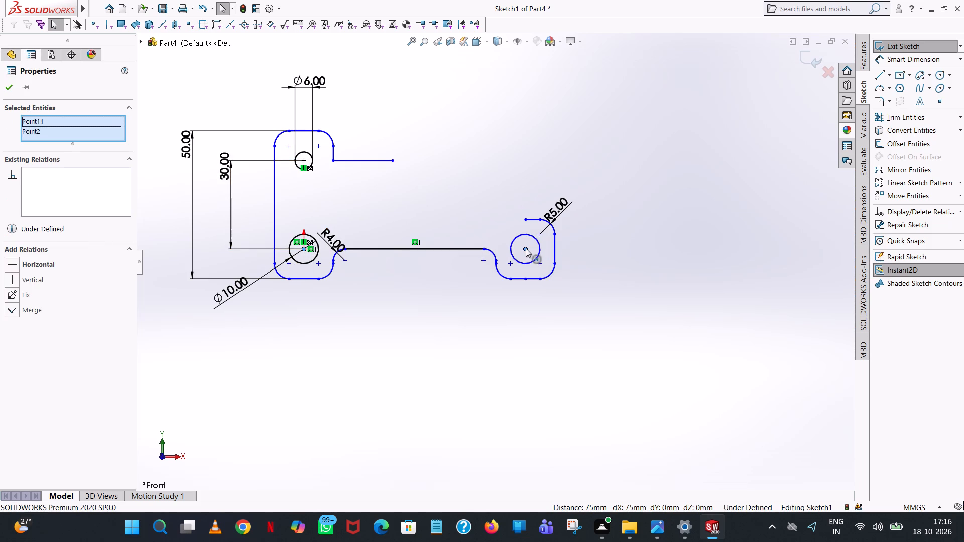
left_click(46, 261)
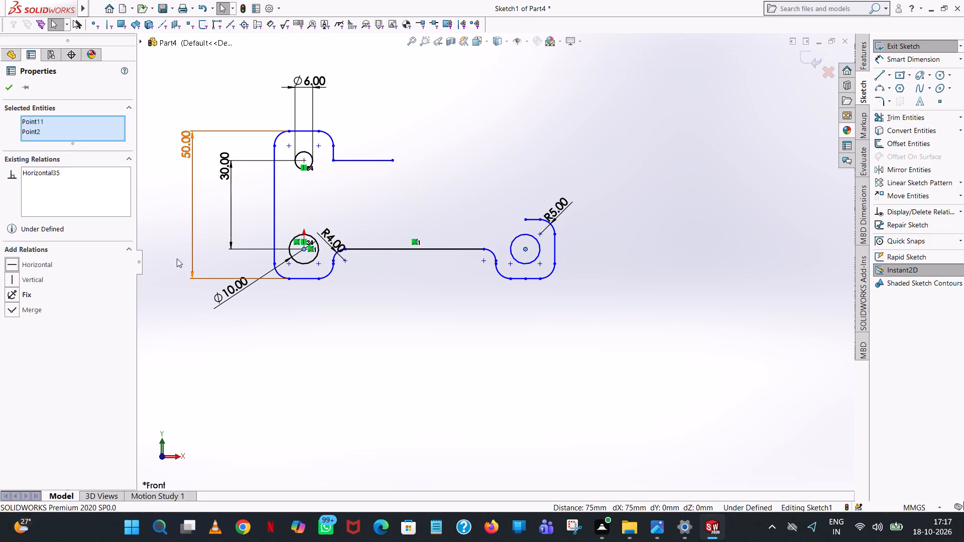
left_click(30, 264)
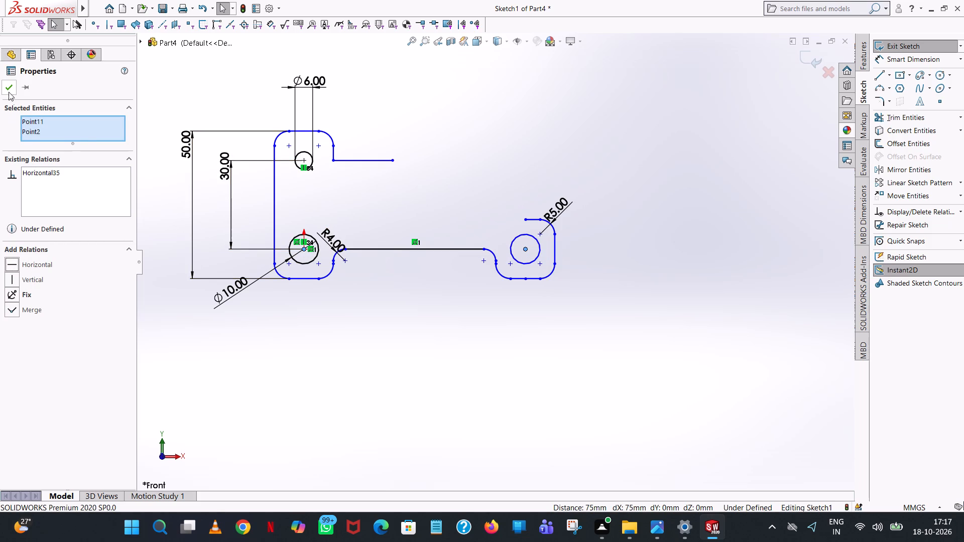
left_click(8, 88)
left_click(529, 126)
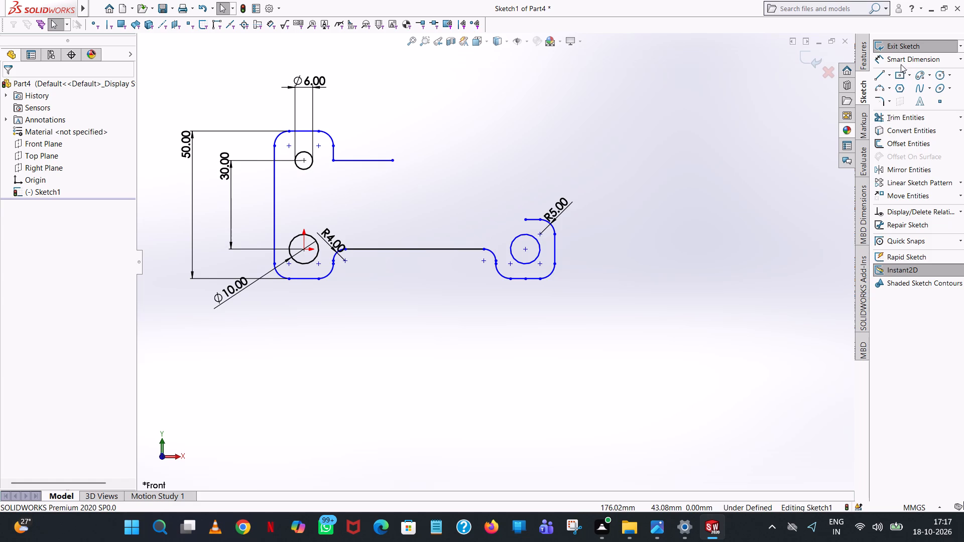
Dimension the diameter of the circle at the profile's right end.
left_click(902, 62)
left_click(533, 263)
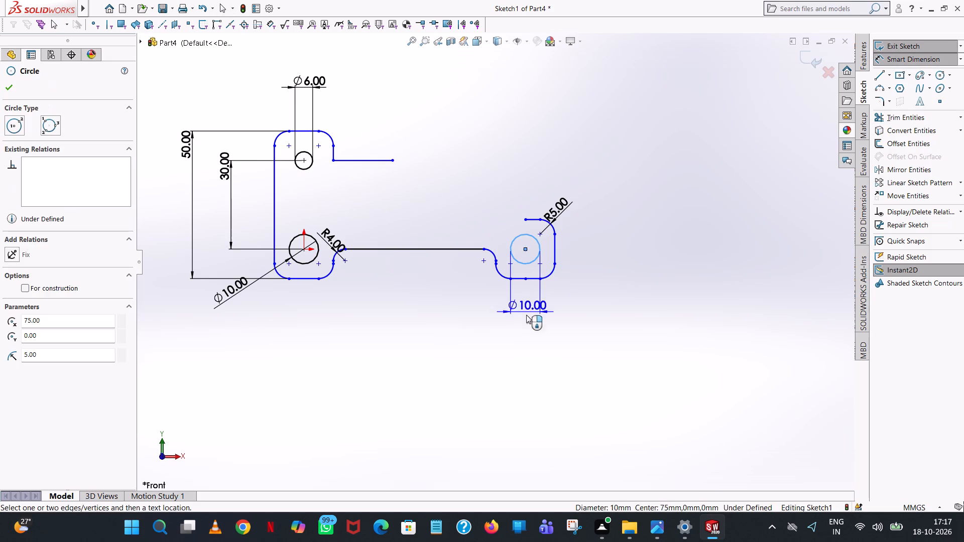
left_click(532, 331)
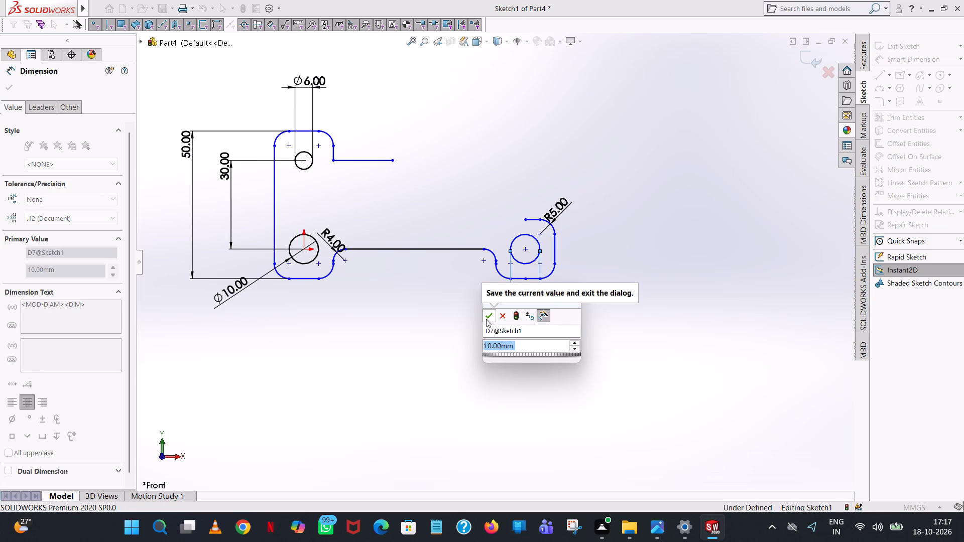
left_click(486, 319)
left_click(655, 267)
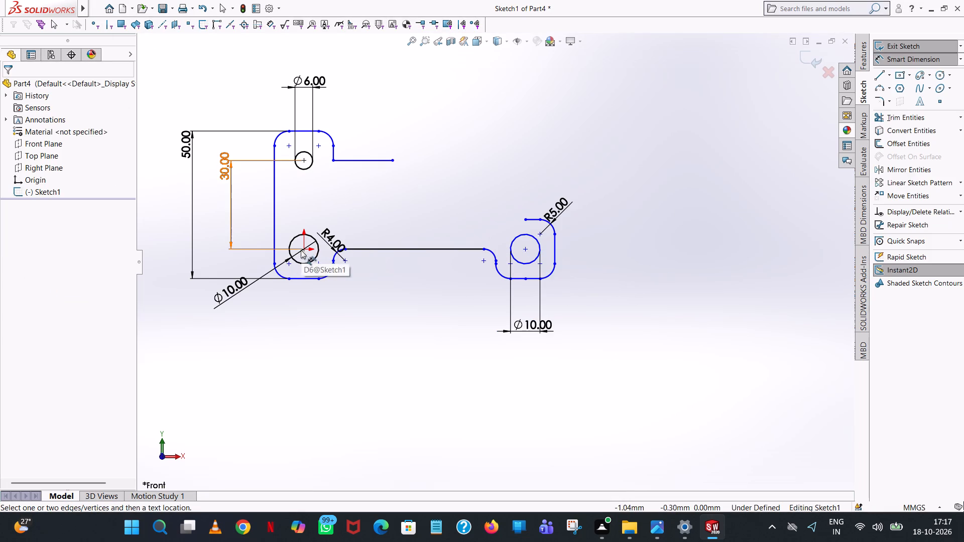
Dimension the horizontal distance between the centres of the origin circle and the right-end circle.
left_click(304, 250)
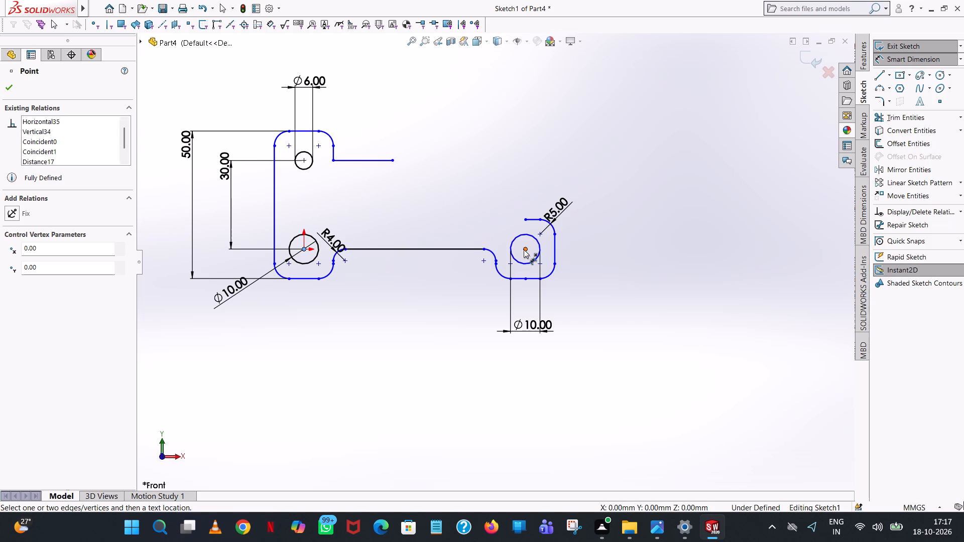
left_click(524, 249)
left_click(475, 343)
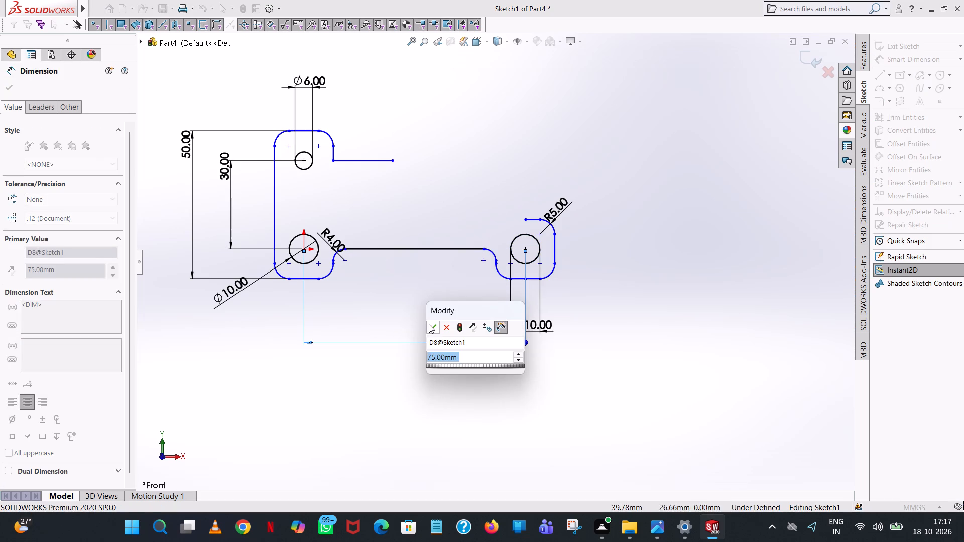
left_click(432, 324)
left_click(487, 118)
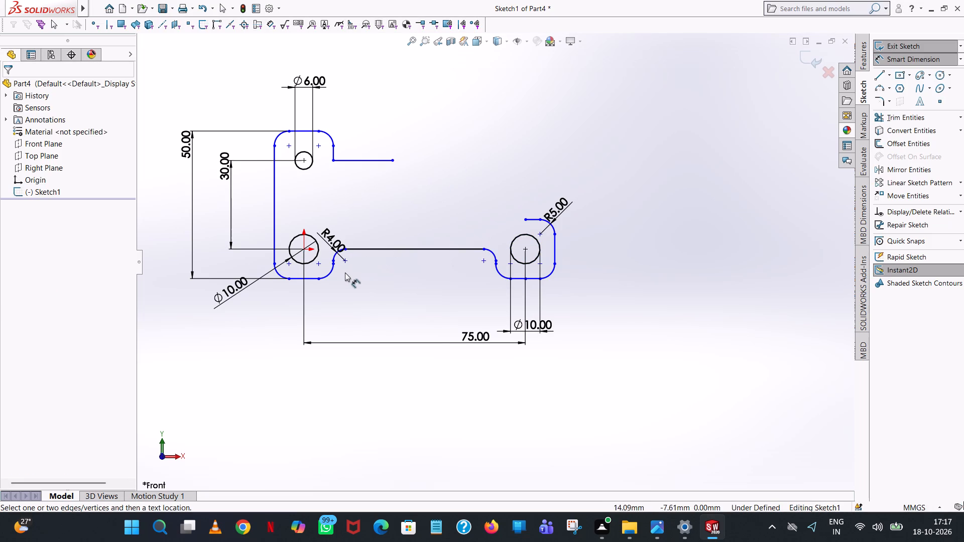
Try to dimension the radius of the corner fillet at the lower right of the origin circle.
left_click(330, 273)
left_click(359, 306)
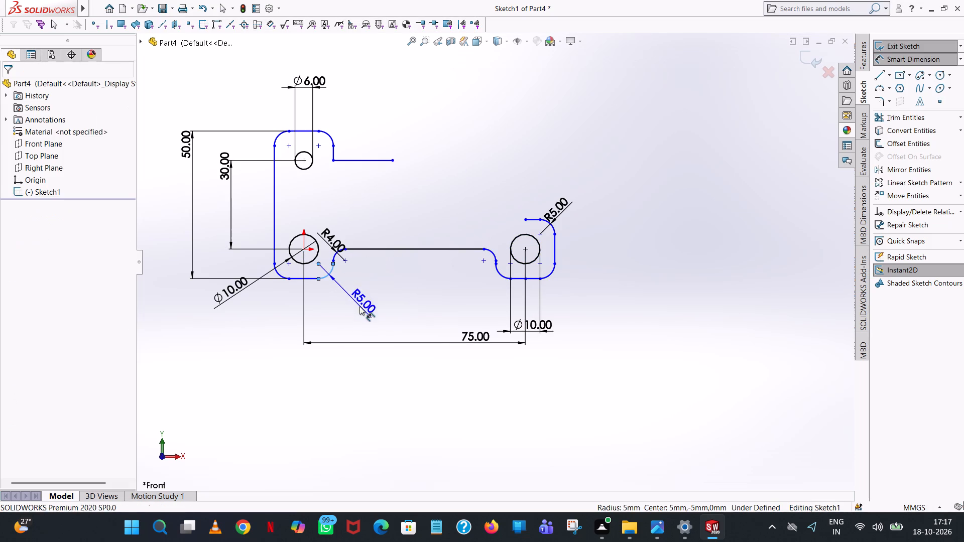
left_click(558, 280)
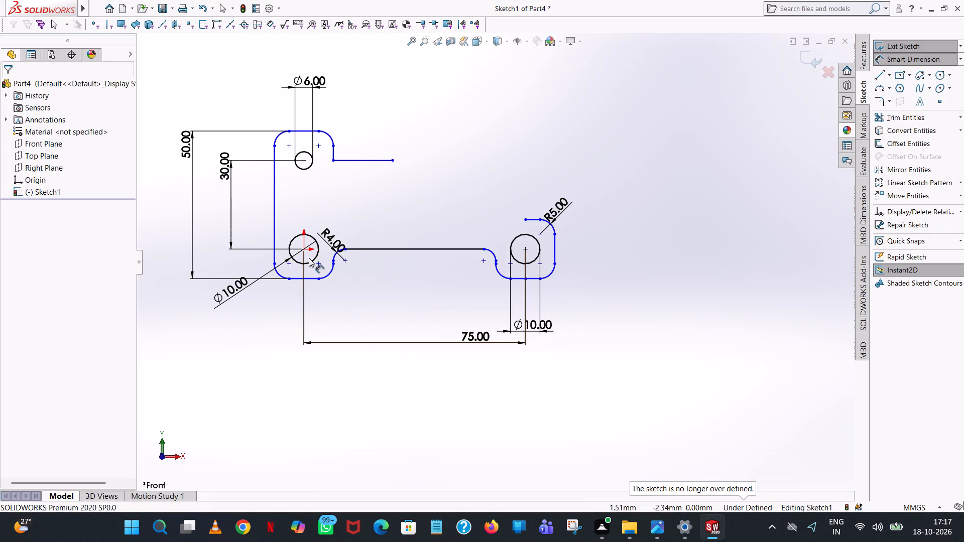
Dimension the horizontal and vertical distances from the origin circle's centre to the lower-right corner fillet's centre.
left_click(319, 264)
left_click(303, 250)
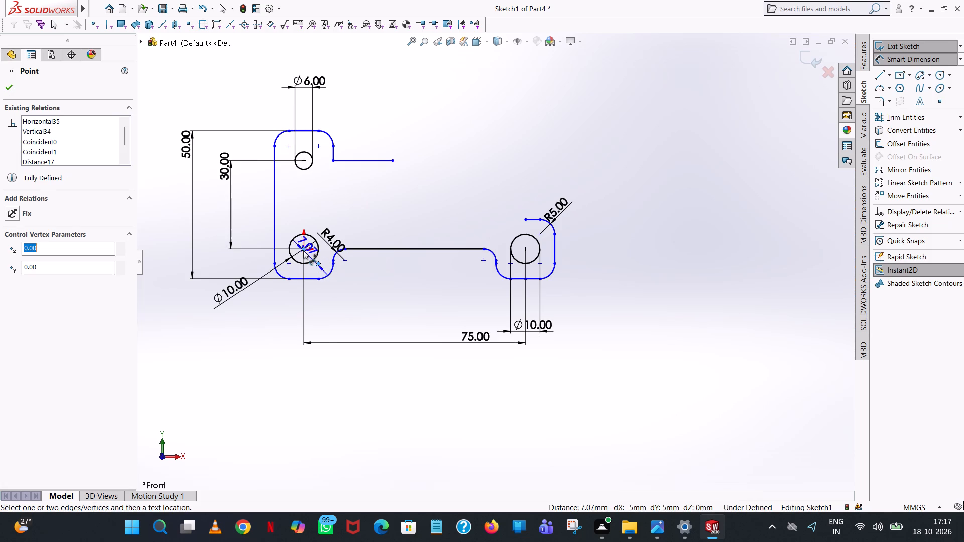
left_click(314, 327)
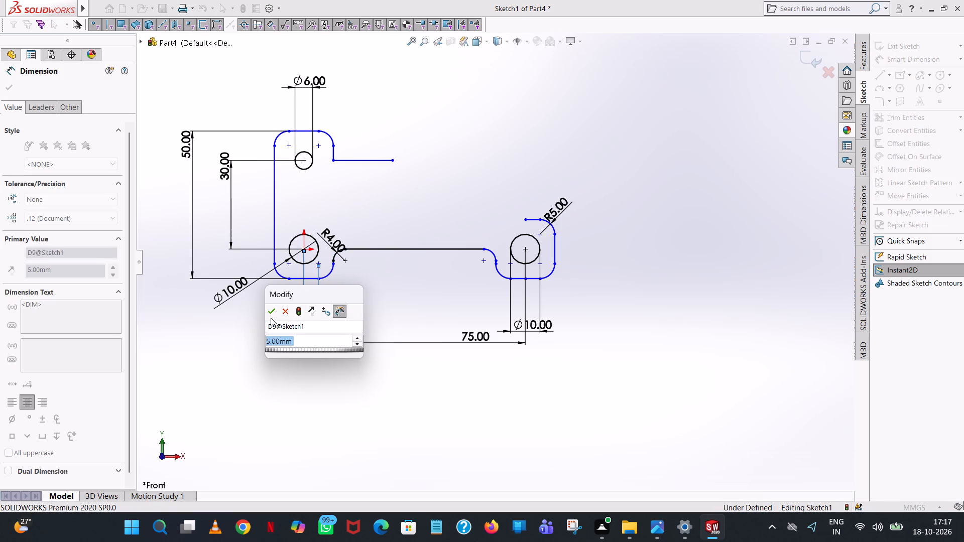
left_click(271, 310)
left_click(320, 263)
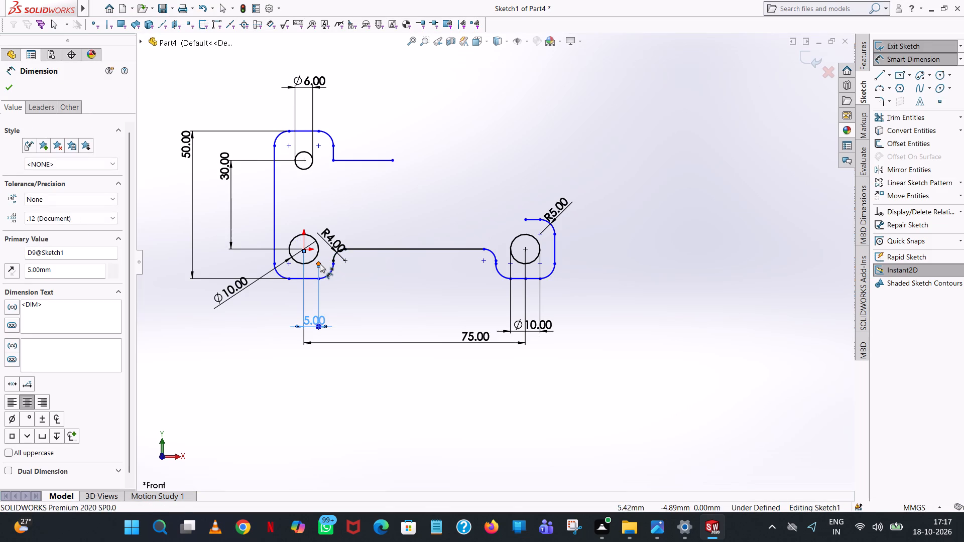
left_click(307, 249)
left_click(232, 255)
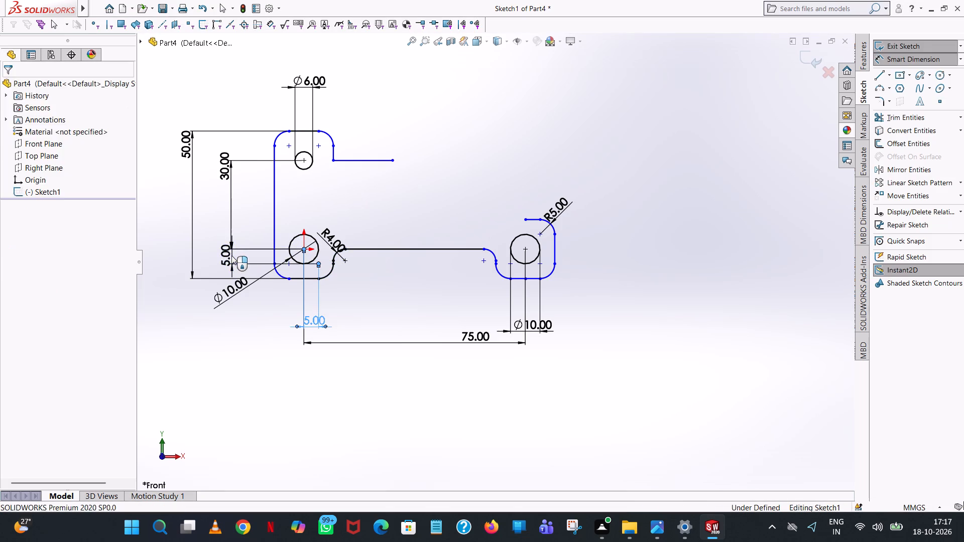
left_click(189, 243)
left_click(405, 203)
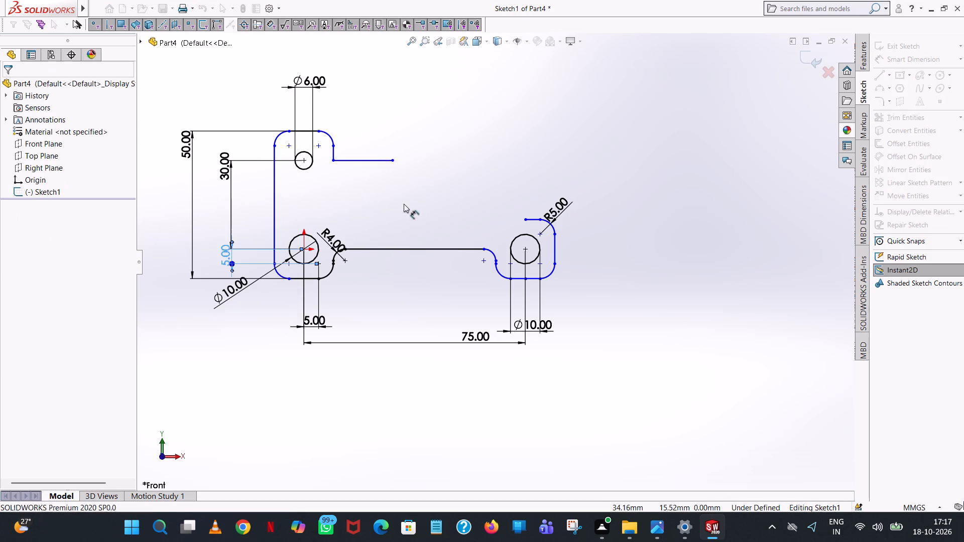
Dimension the horizontal distance between the origin circle's centre and the centre of the lower-left corner fillet.
left_click(287, 264)
left_click(302, 249)
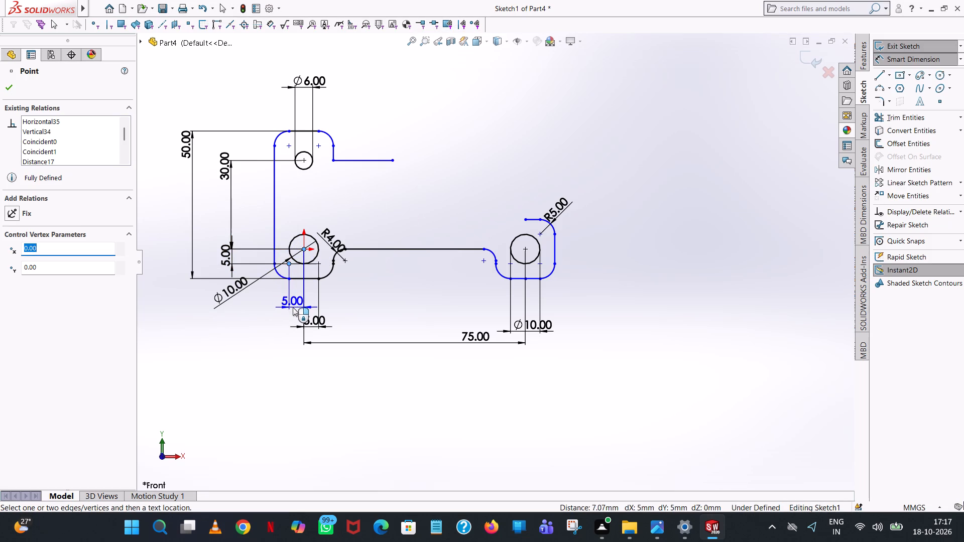
left_click(293, 307)
left_click(251, 292)
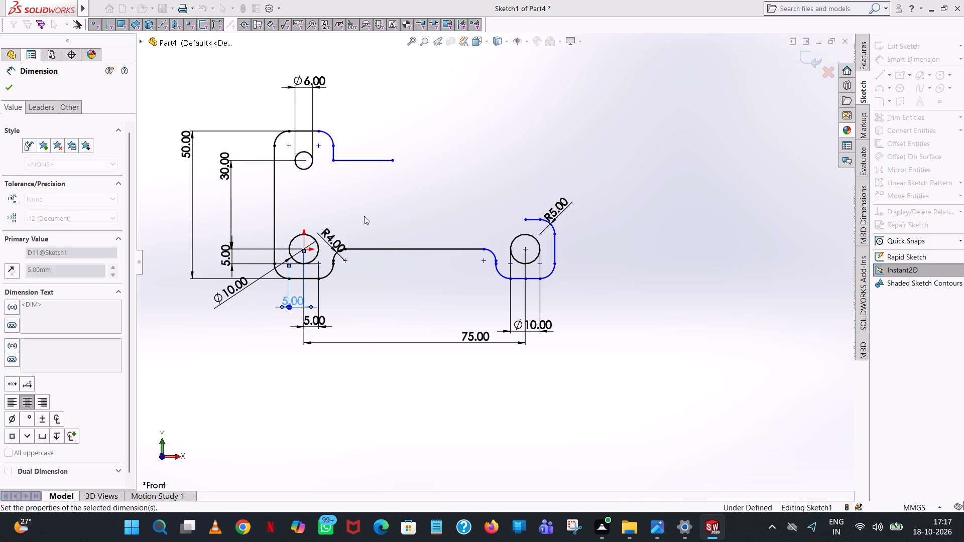
left_click(405, 194)
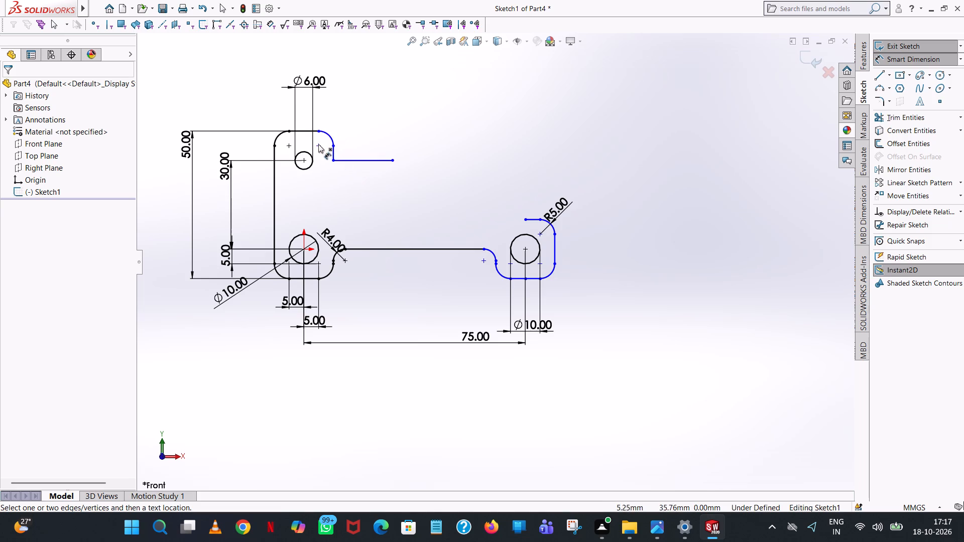
Dimension the horizontal distance between the upper small circle's centre and the centre of the fillet at its upper right.
left_click(318, 144)
left_click(305, 162)
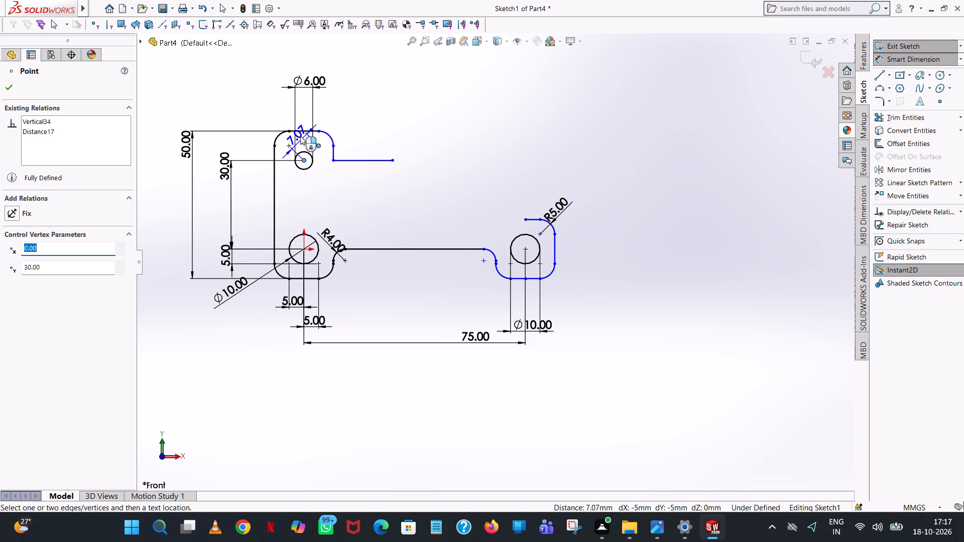
left_click(316, 98)
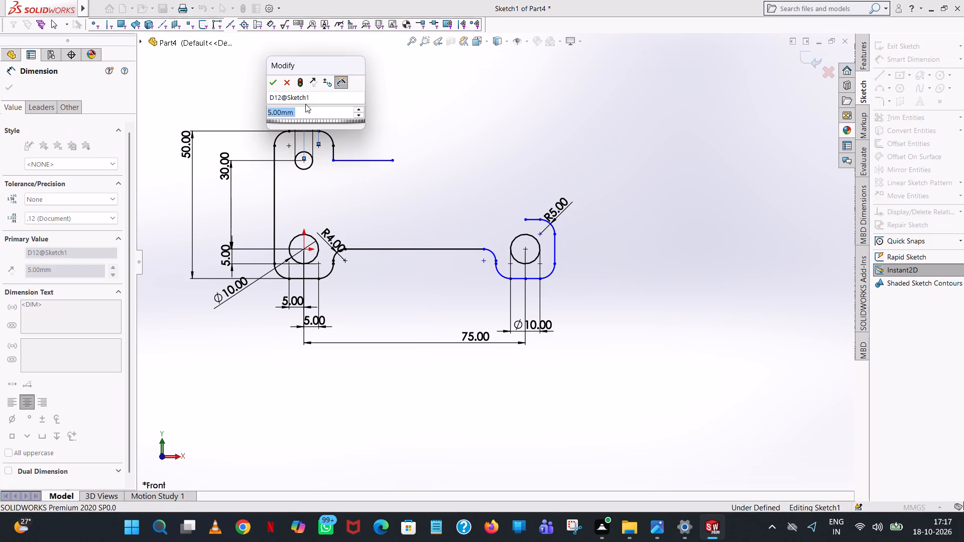
left_click(275, 85)
left_click(408, 93)
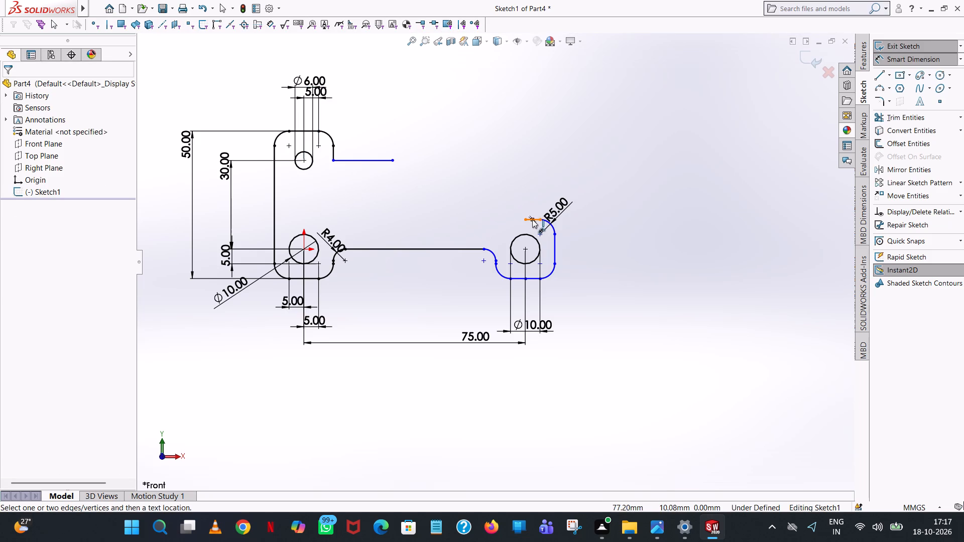
Dimension the vertical and horizontal distances from the right-end circle's centre to the R5 fillet's centre at its upper right.
left_click(540, 233)
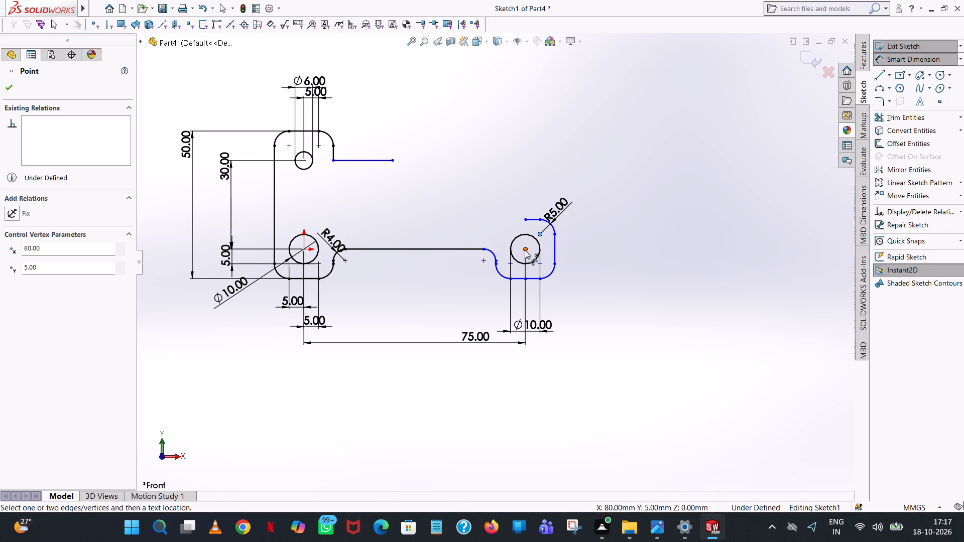
left_click(525, 250)
left_click(618, 241)
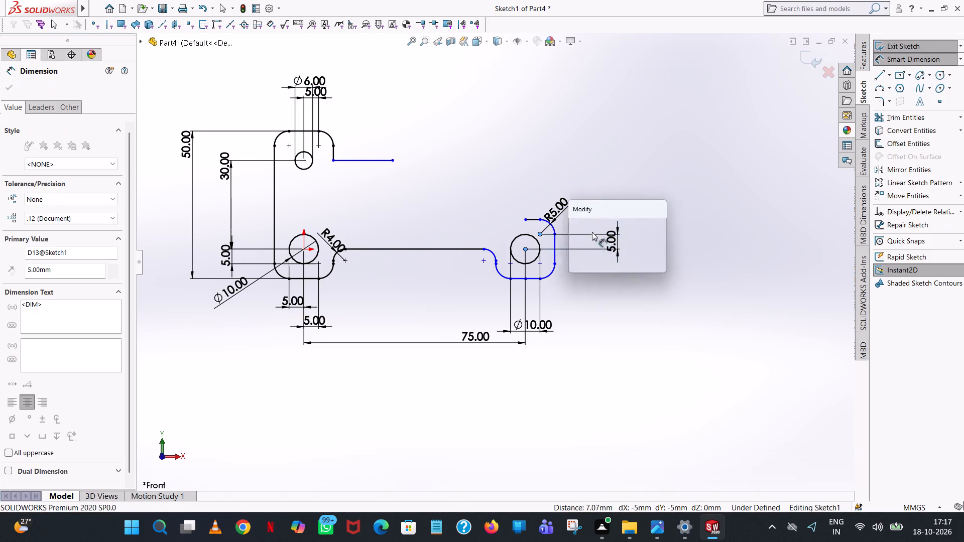
left_click(568, 223)
left_click(598, 200)
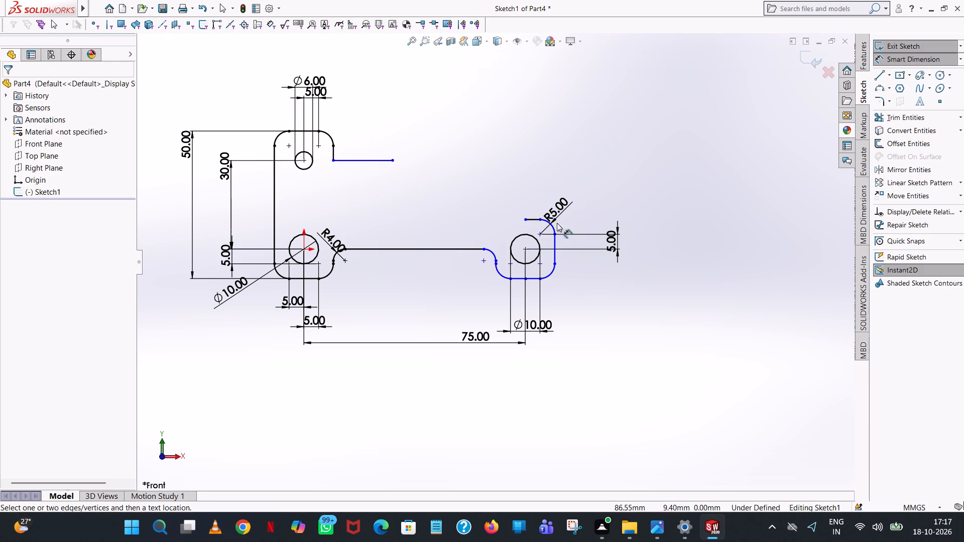
left_click(539, 232)
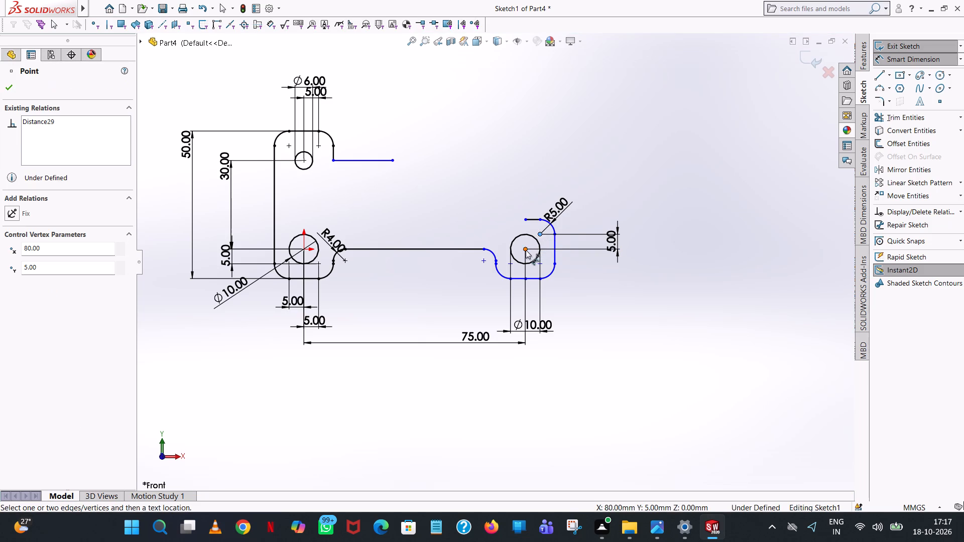
left_click(526, 250)
left_click(534, 311)
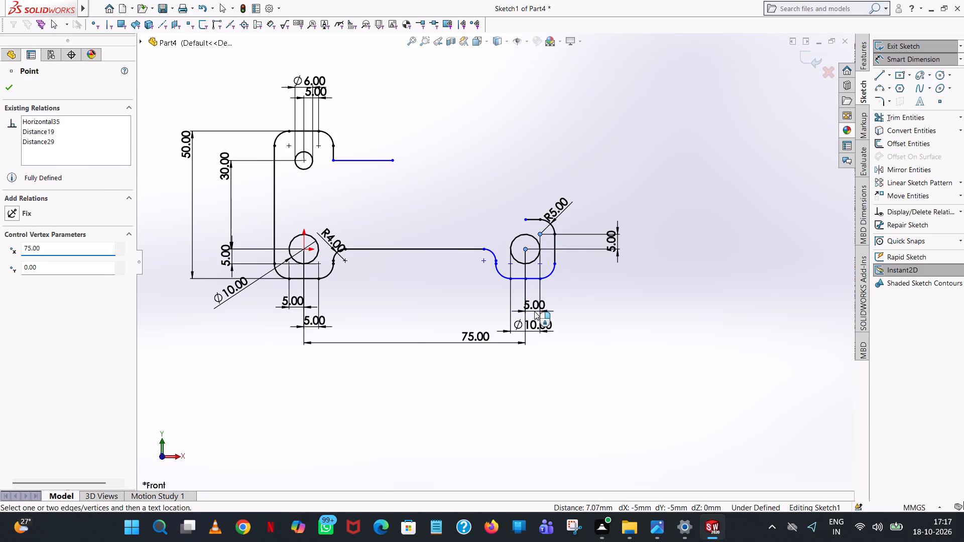
left_click(493, 295)
left_click(608, 211)
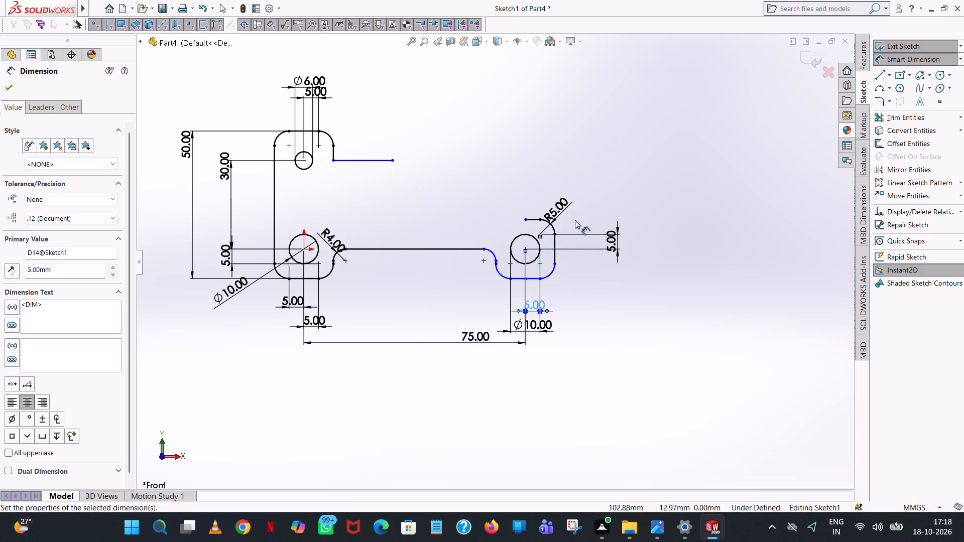
Dimension the horizontal and vertical distances from the right-end circle's centre to the fillet centre at its lower left.
left_click(509, 264)
left_click(527, 250)
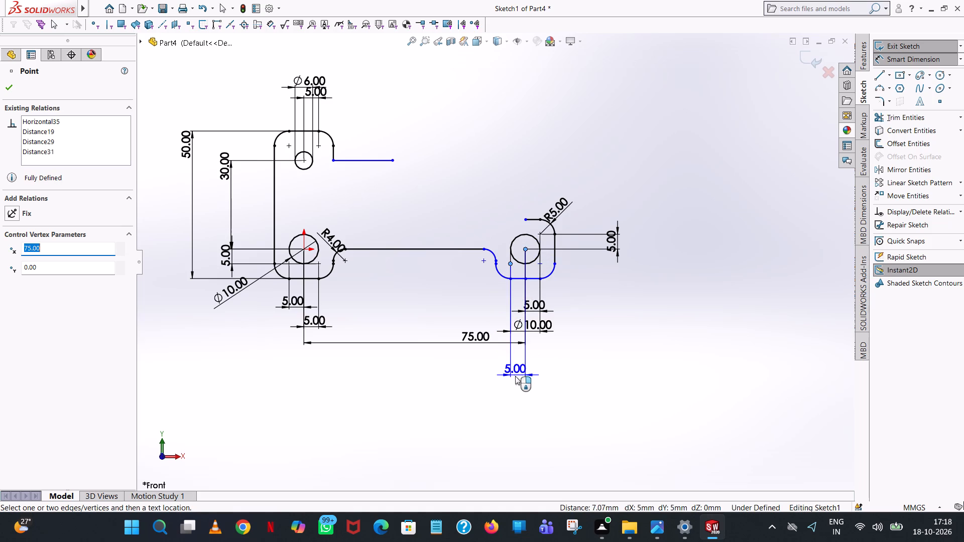
left_click(516, 376)
left_click(474, 361)
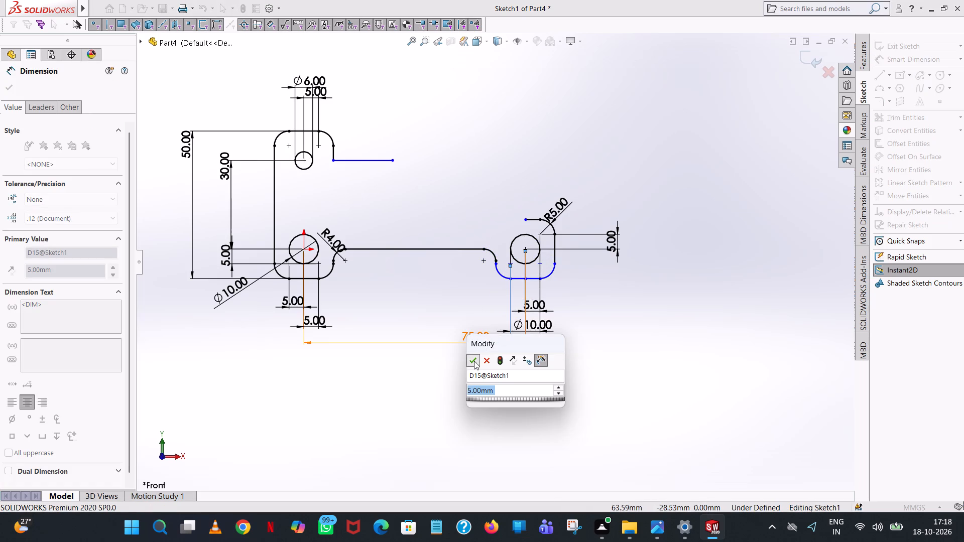
left_click(700, 293)
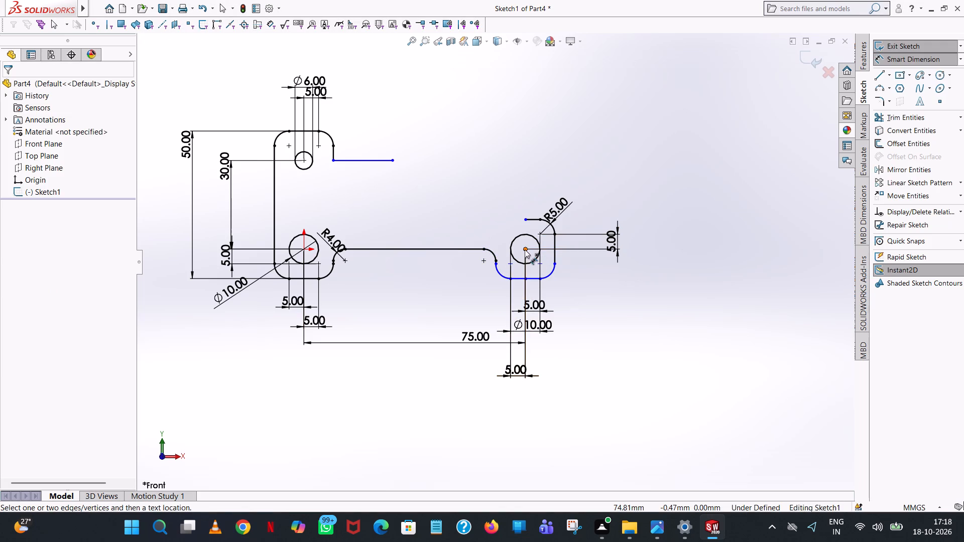
left_click(524, 249)
left_click(511, 263)
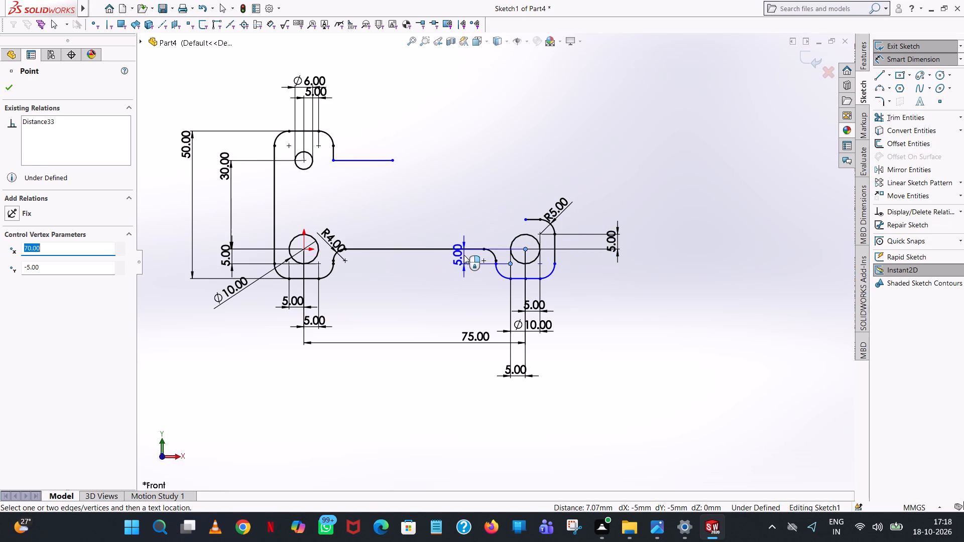
left_click(464, 255)
left_click(421, 234)
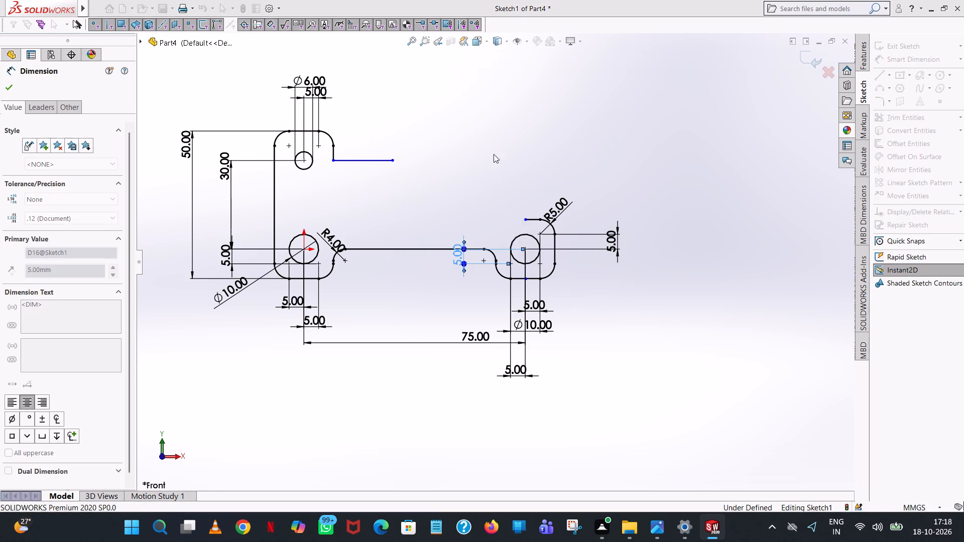
left_click(520, 124)
Dimension the length of the short horizontal line extending right from the profile's upper lobe.
left_click(372, 161)
left_click(378, 109)
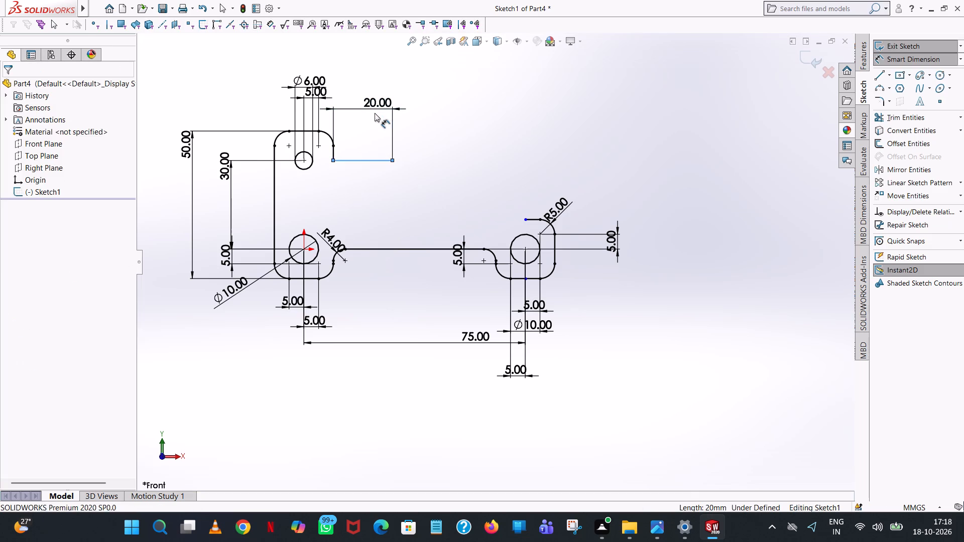
left_click(336, 96)
left_click(523, 88)
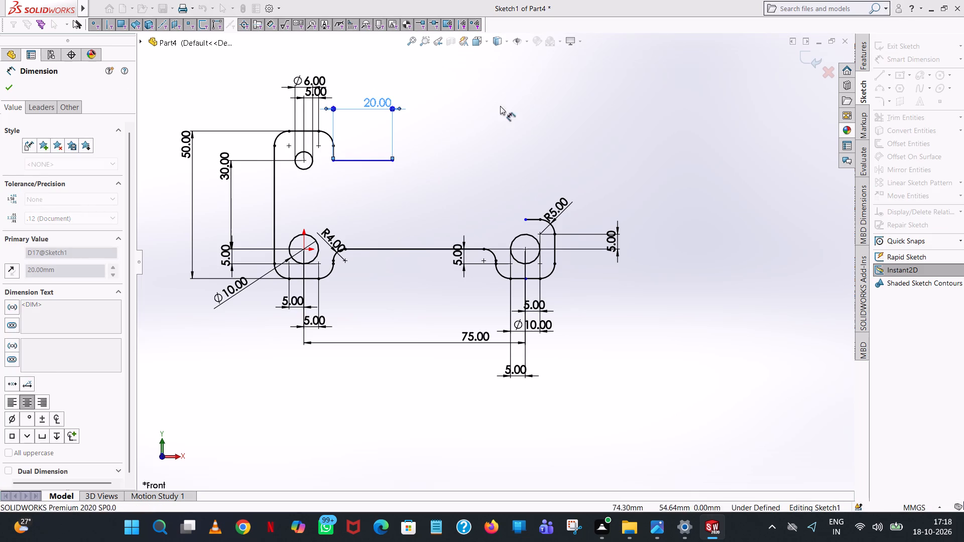
Dimension the vertical distance between the short upper horizontal line and the long horizontal line joining the two lower lobes.
left_click(368, 161)
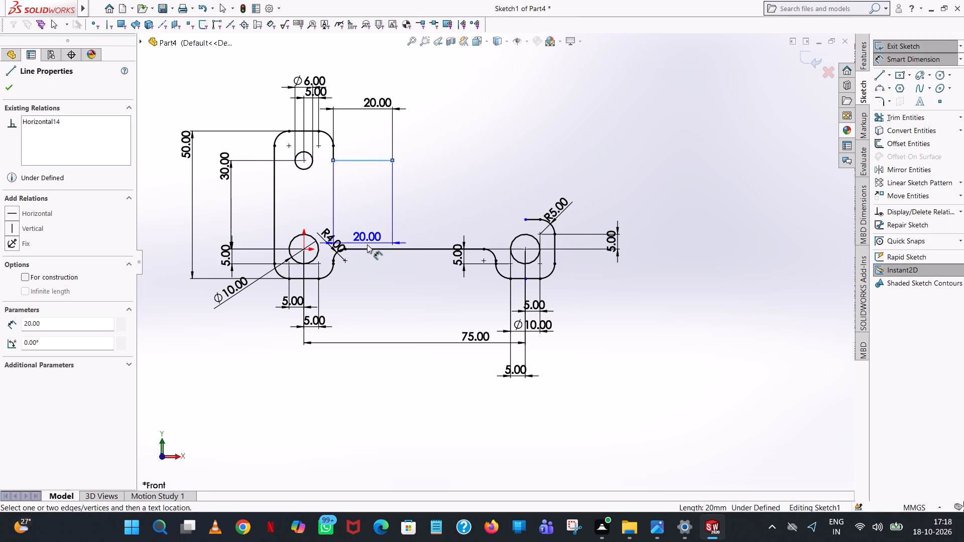
left_click(366, 248)
left_click(186, 178)
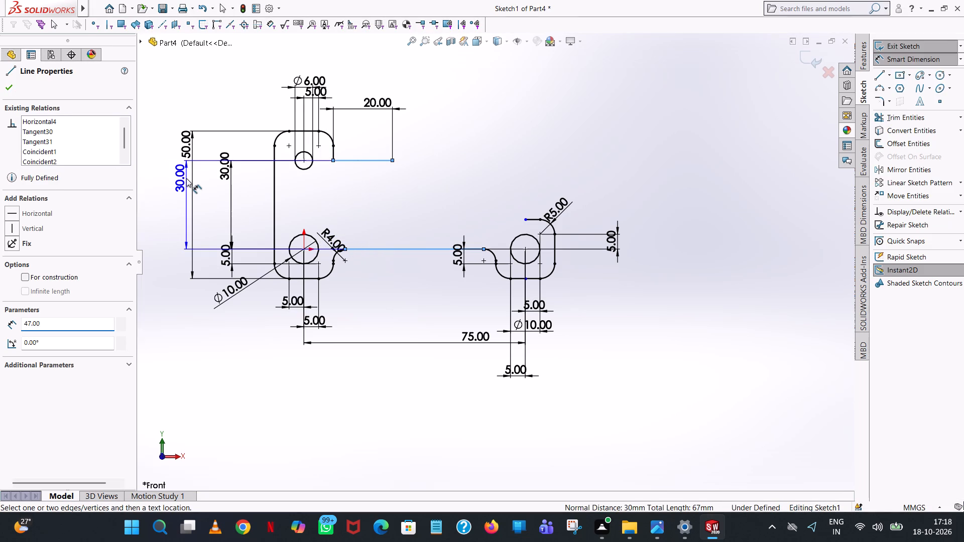
left_click(147, 161)
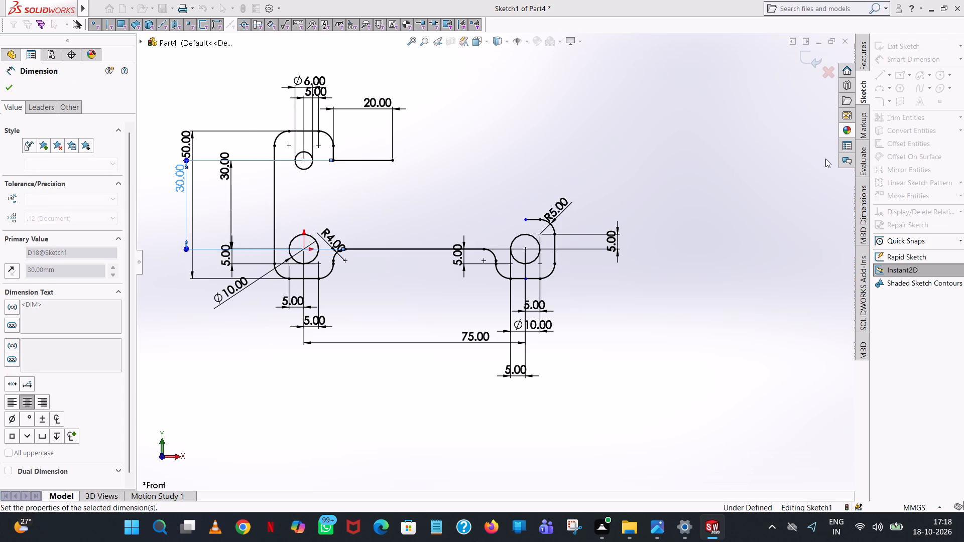
left_click(582, 137)
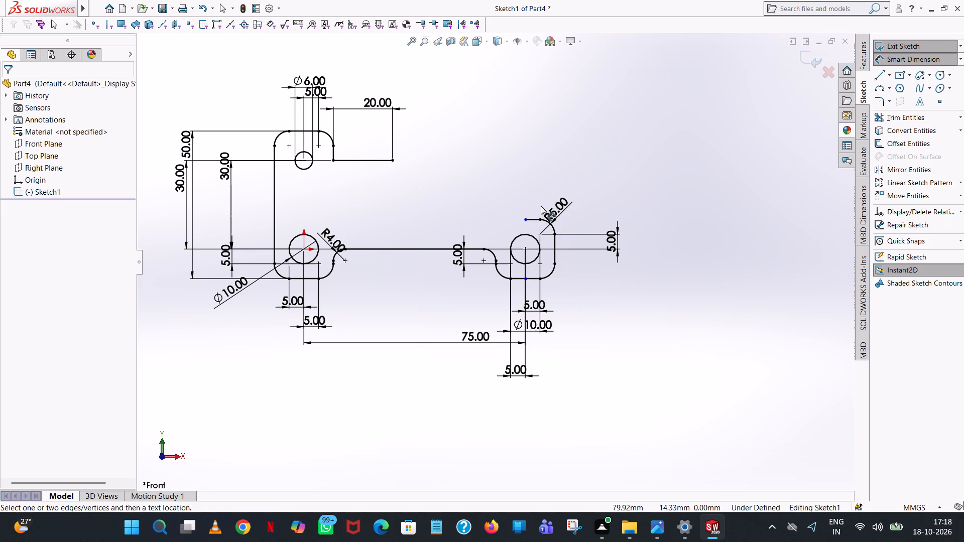
Dimension the vertical distance from the right-end circle's centre to the open endpoint of the line above it.
scroll(546, 223, "down", 2)
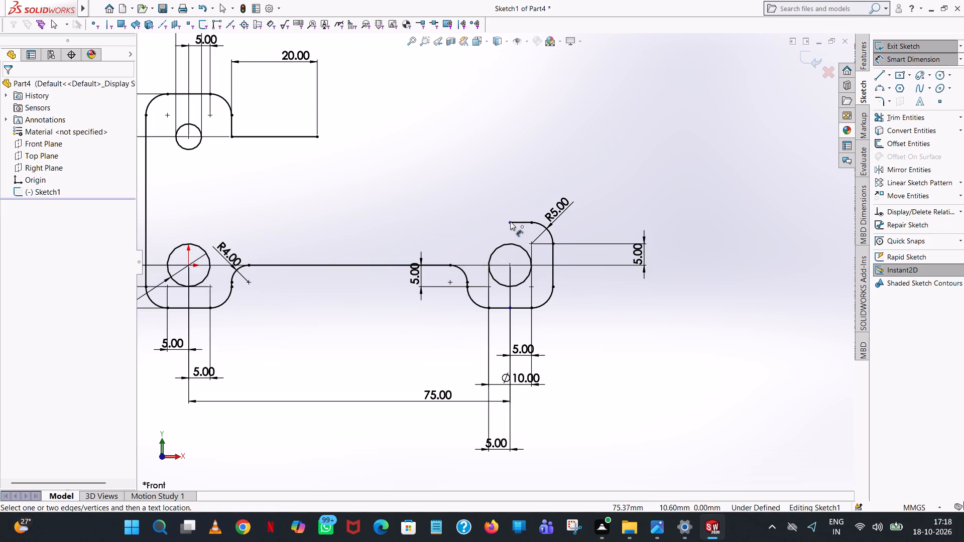
left_click(509, 222)
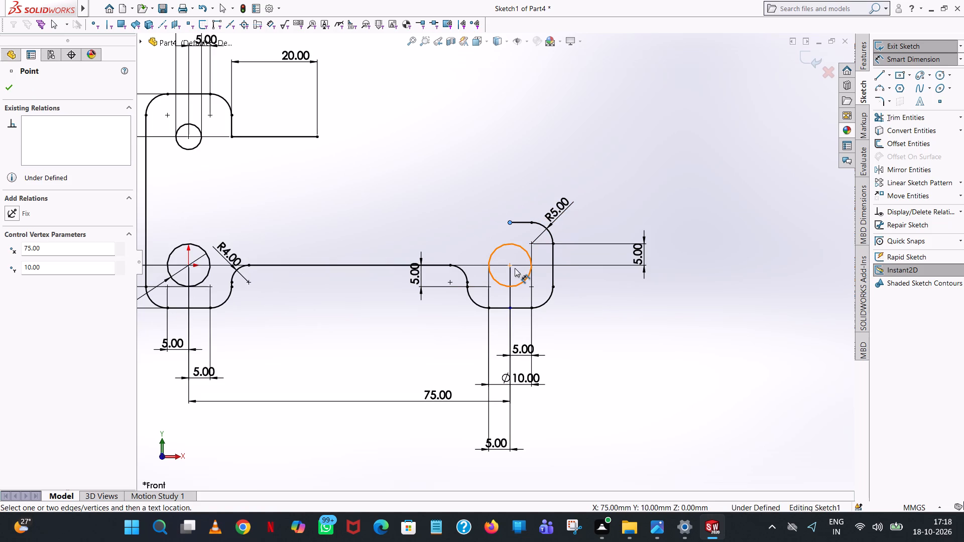
left_click(510, 266)
left_click(677, 269)
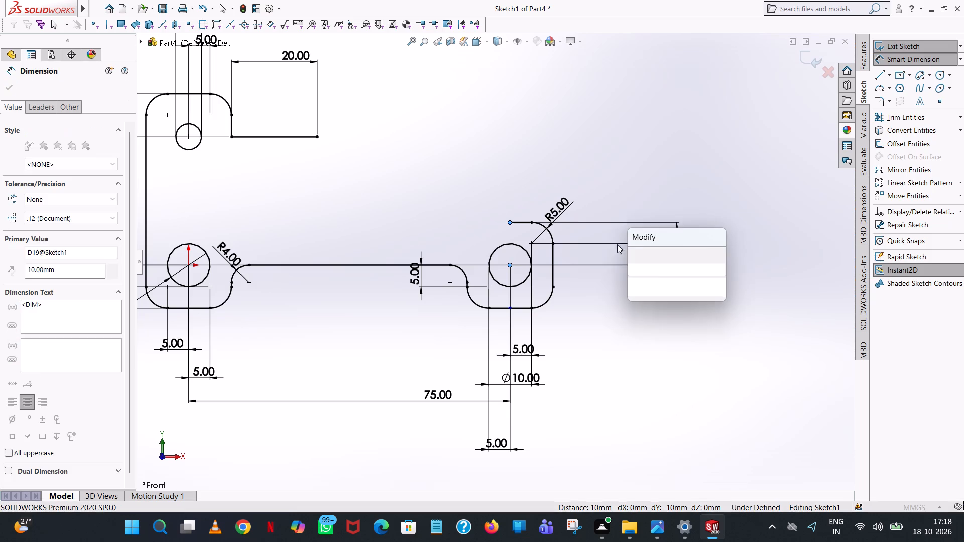
left_click(638, 251)
left_click(604, 120)
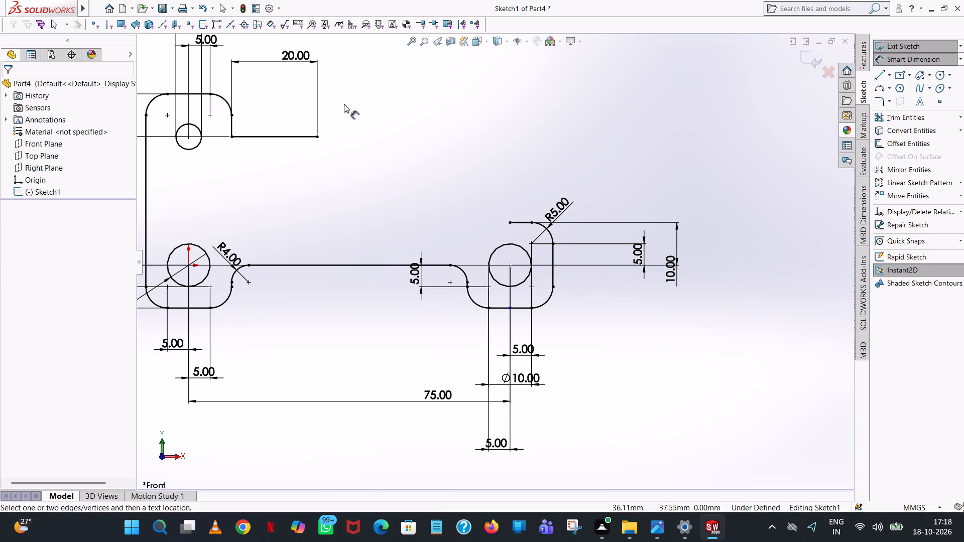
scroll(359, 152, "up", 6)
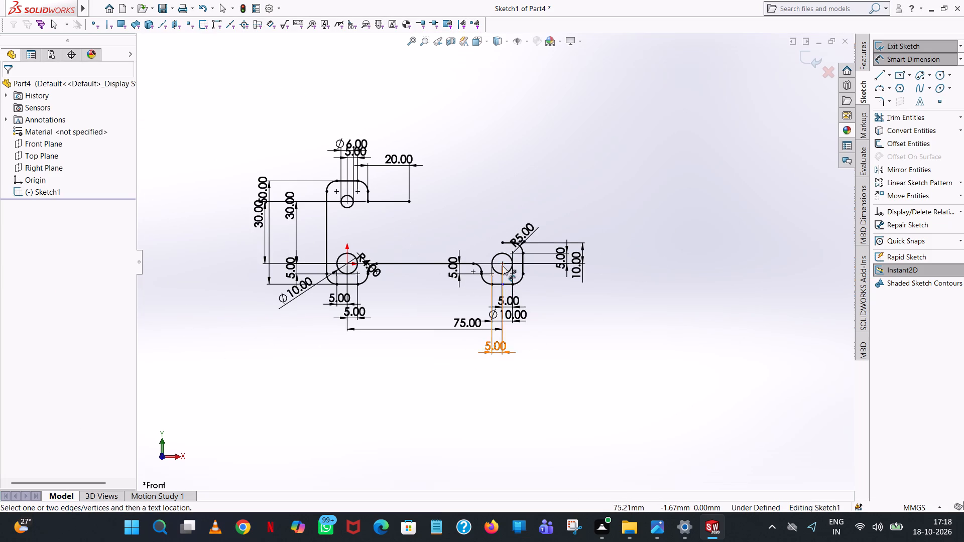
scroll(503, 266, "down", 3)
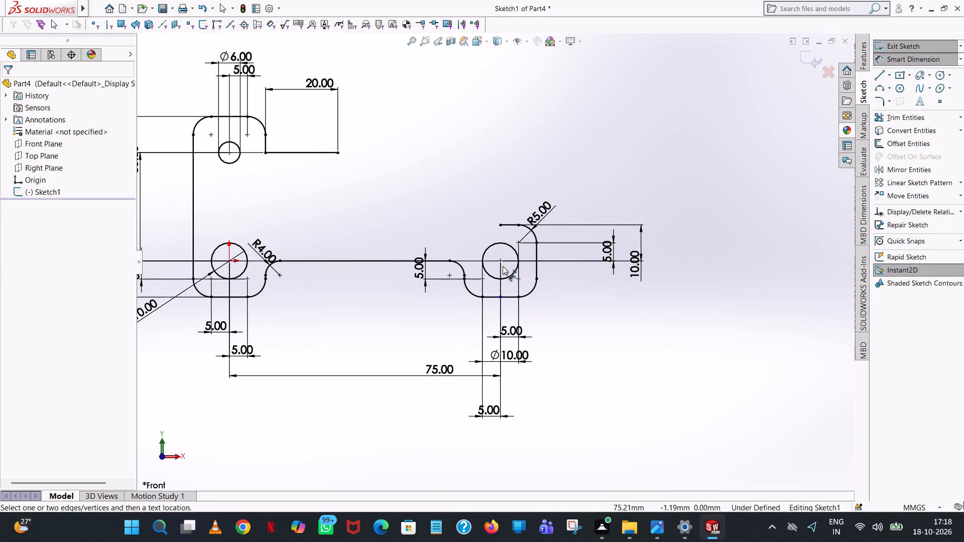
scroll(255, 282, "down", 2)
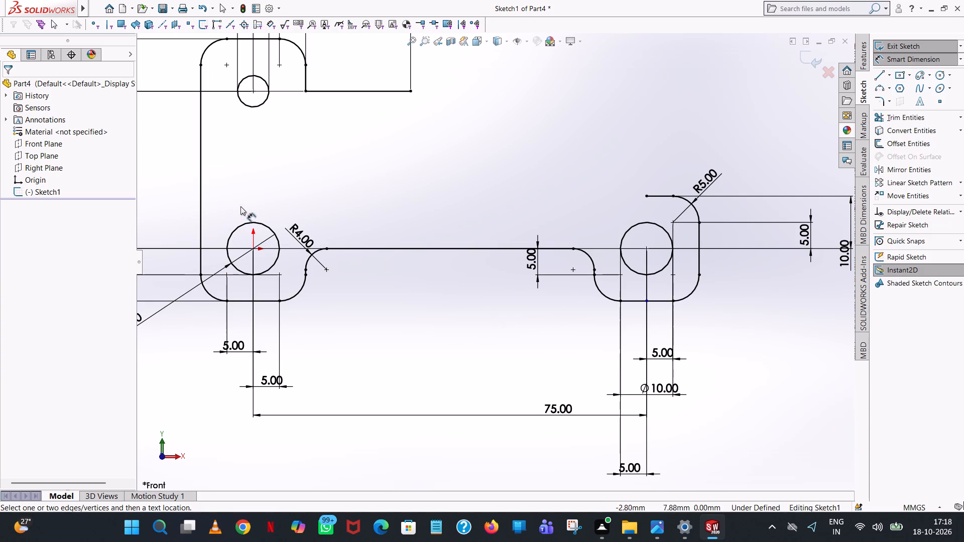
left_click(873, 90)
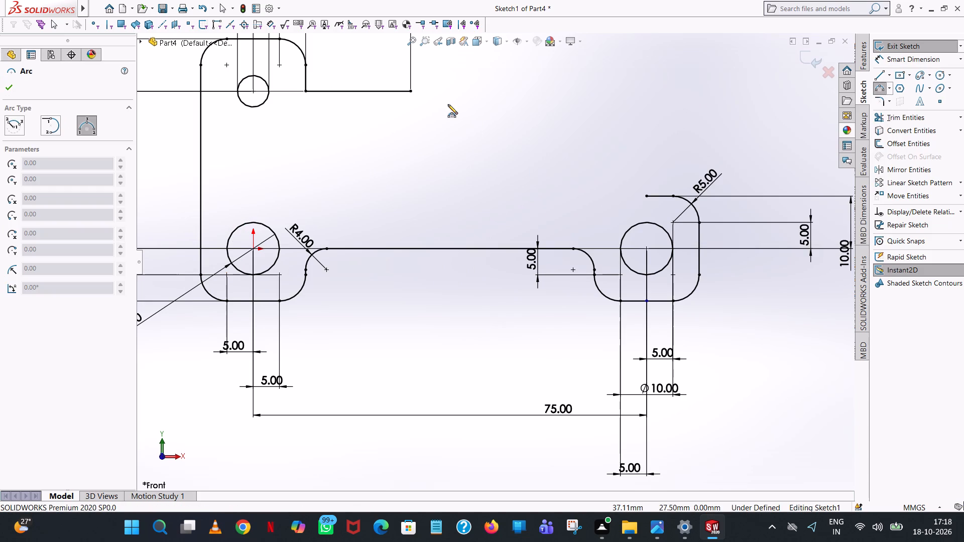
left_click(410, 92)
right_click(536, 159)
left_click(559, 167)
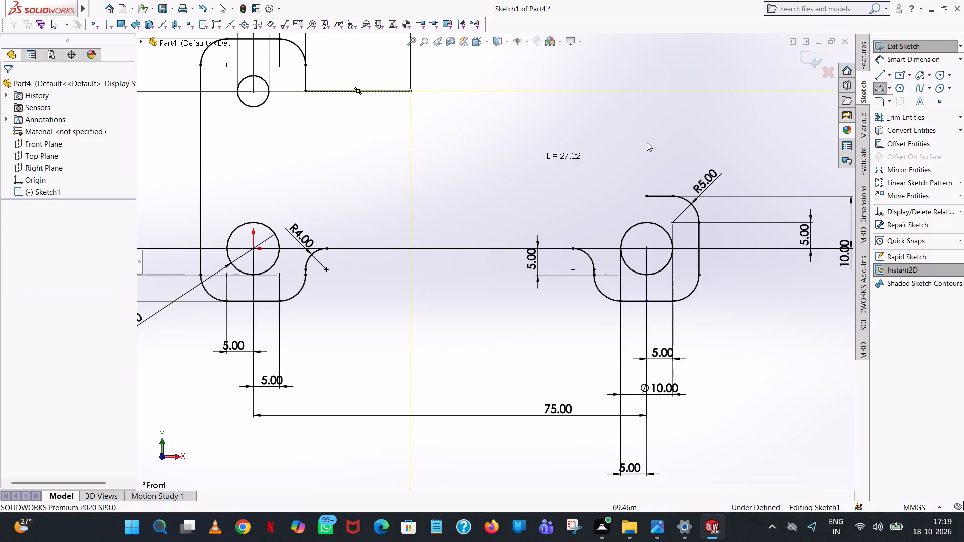
Draw an 80 mm radius three-point arc joining the two open line endpoints, sagging inward toward the profile.
left_click(879, 87)
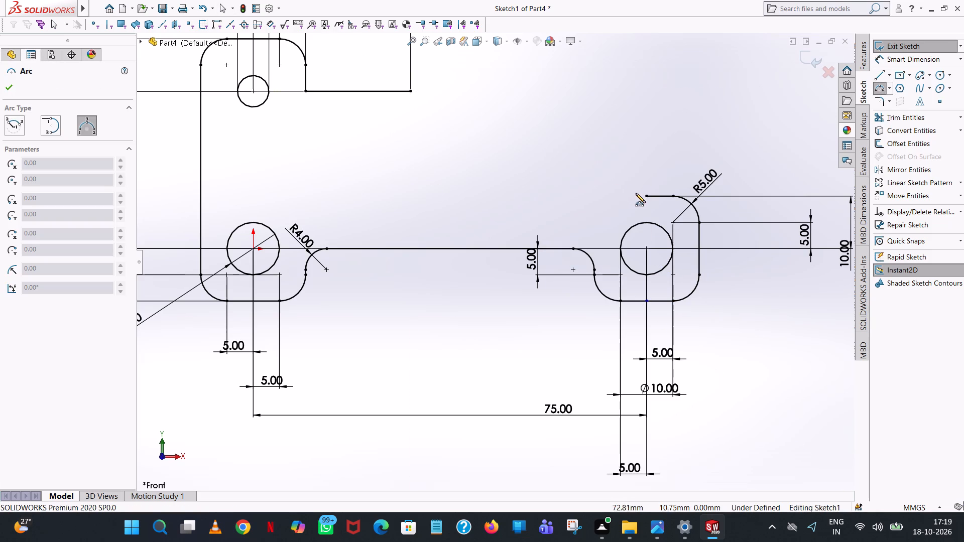
left_click(644, 196)
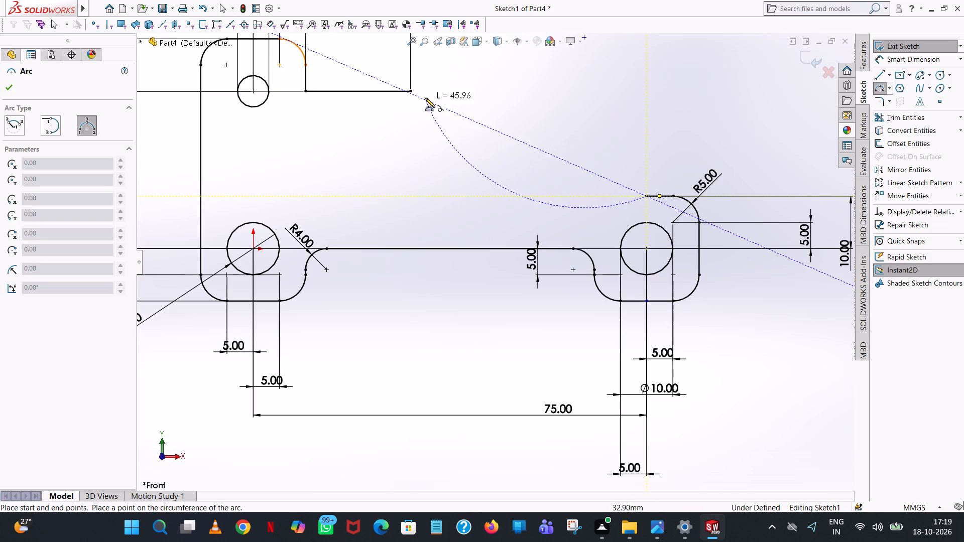
left_click(412, 91)
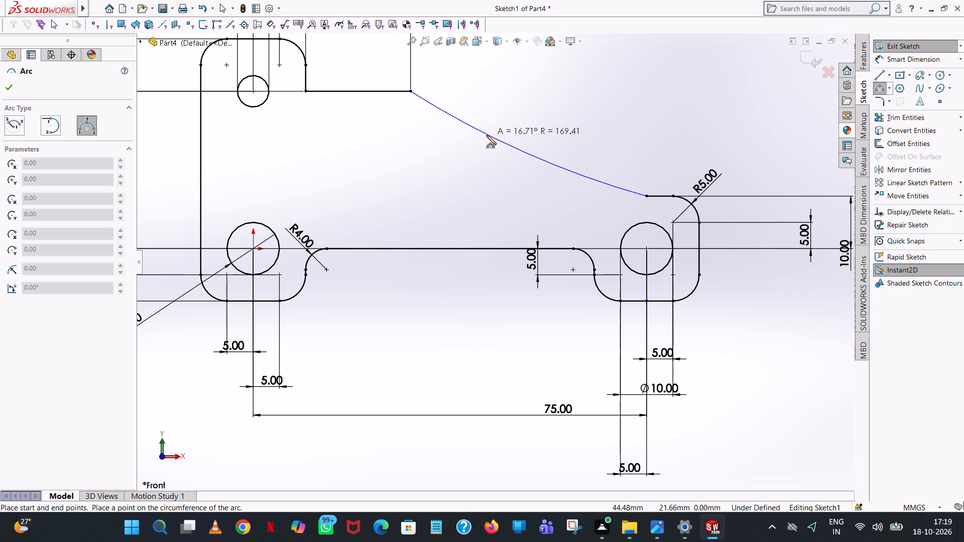
left_click(487, 135)
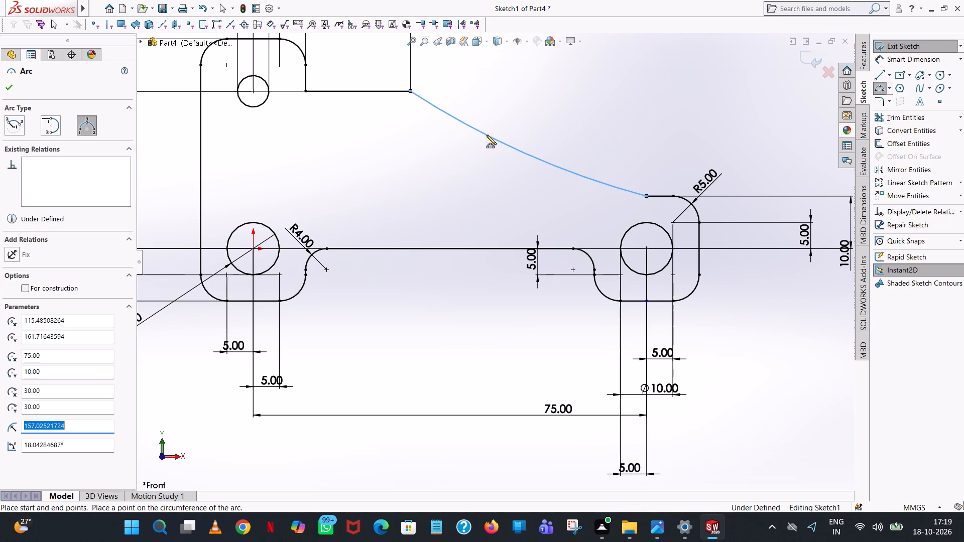
type("80")
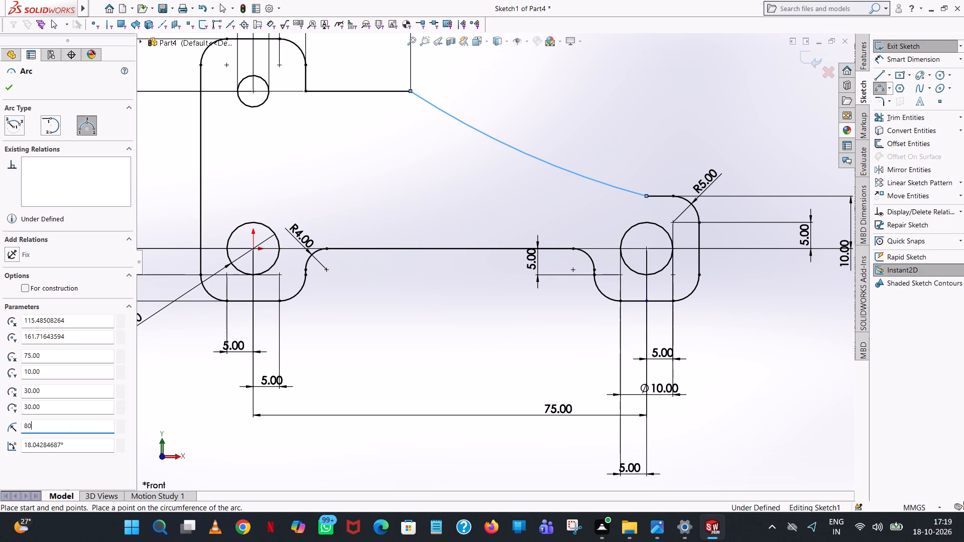
key("Return")
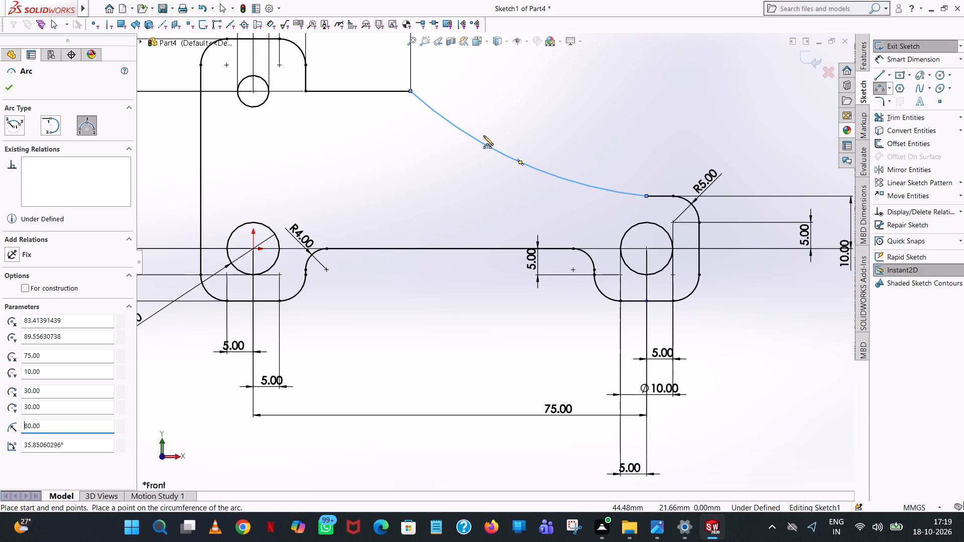
left_click(8, 93)
left_click(658, 105)
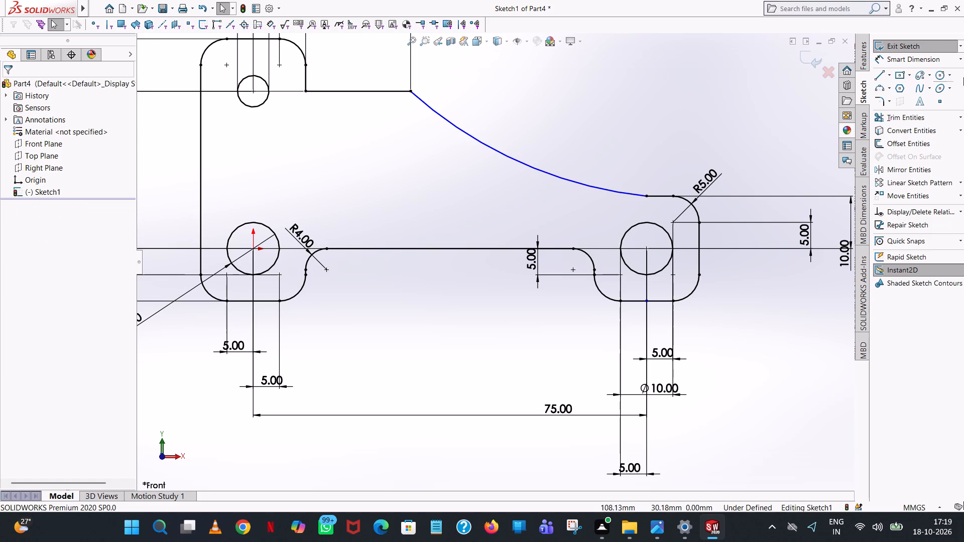
Dimension the radius of the large arc joining the upper and right-hand lobes.
left_click(909, 55)
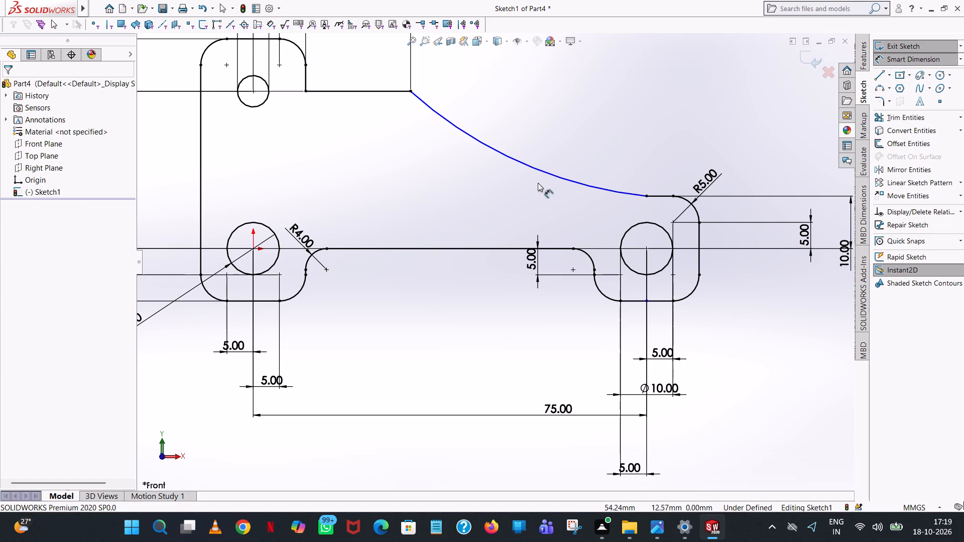
left_click(538, 170)
left_click(556, 109)
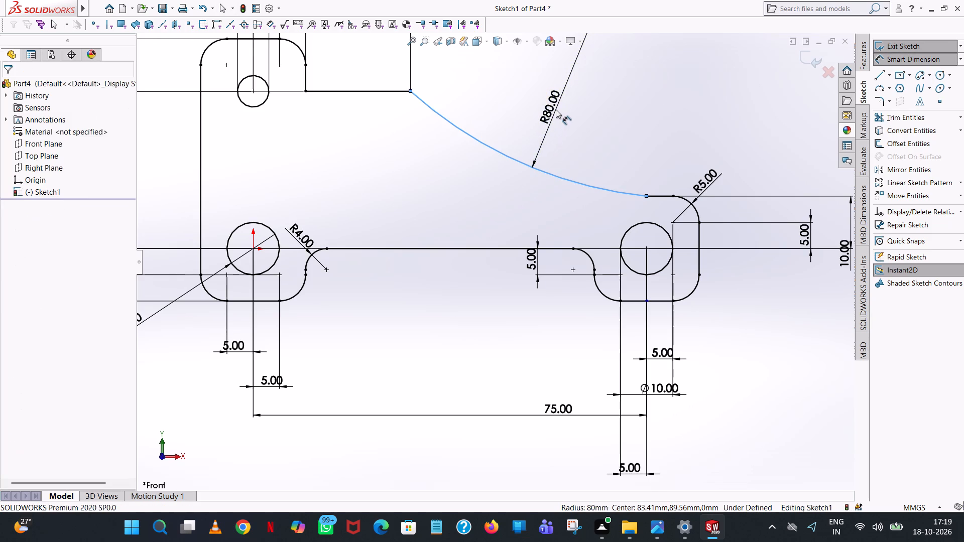
left_click(511, 94)
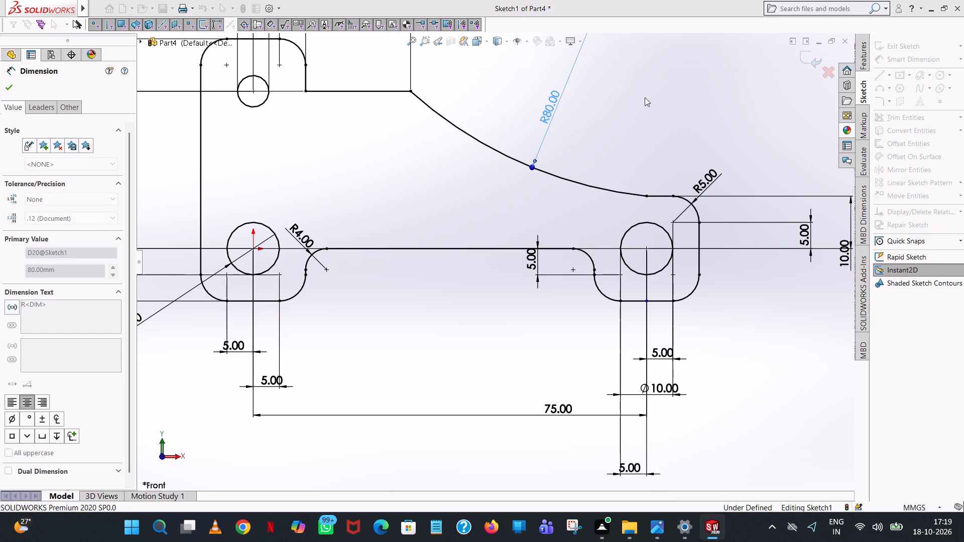
left_click(648, 122)
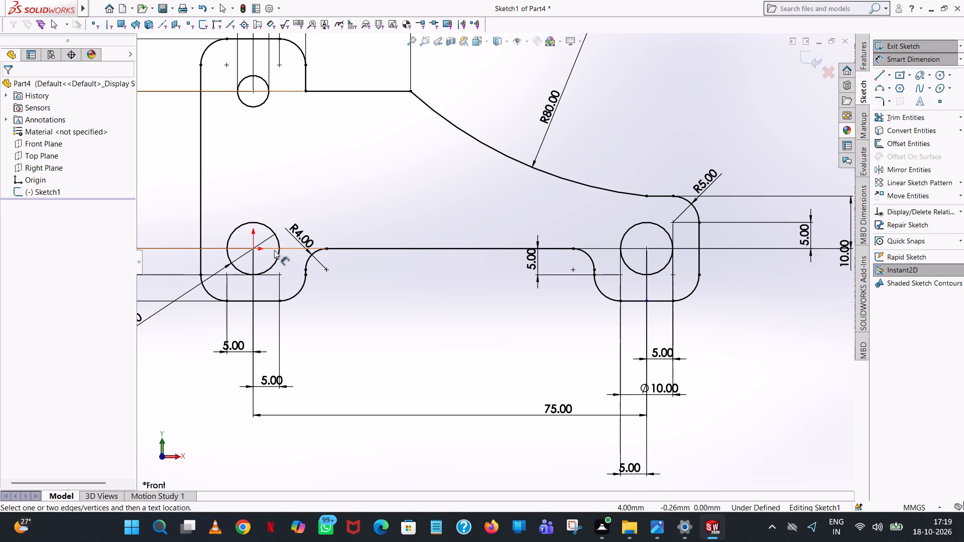
Move the outer 30 mm vertical dimension's text down and outward, clear of the 50 mm dimension.
scroll(293, 248, "up", 3)
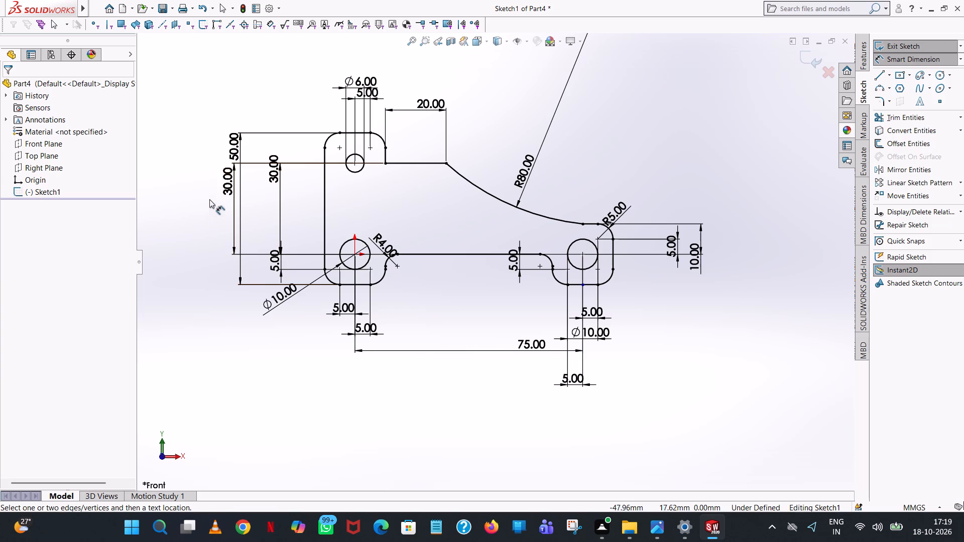
left_click_drag(227, 181, 221, 210)
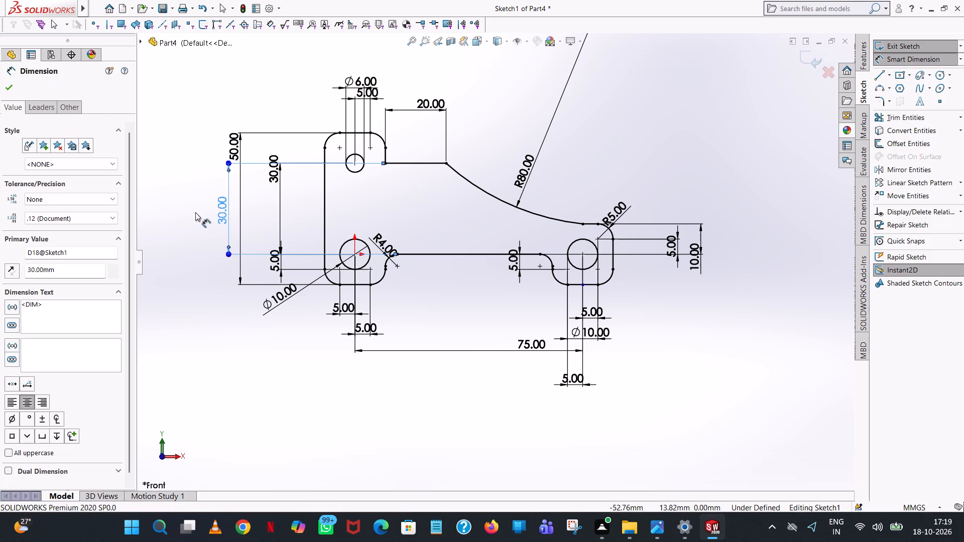
left_click(195, 212)
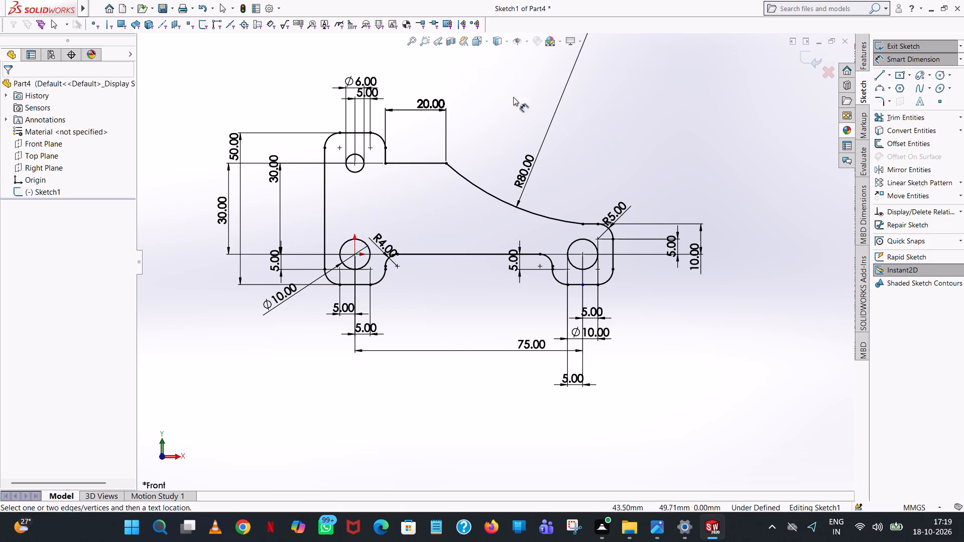
Extrude the closed profile with its three holes as a blind boss 5 mm deep.
scroll(406, 285, "down", 8)
scroll(388, 243, "down", 8)
scroll(434, 195, "up", 8)
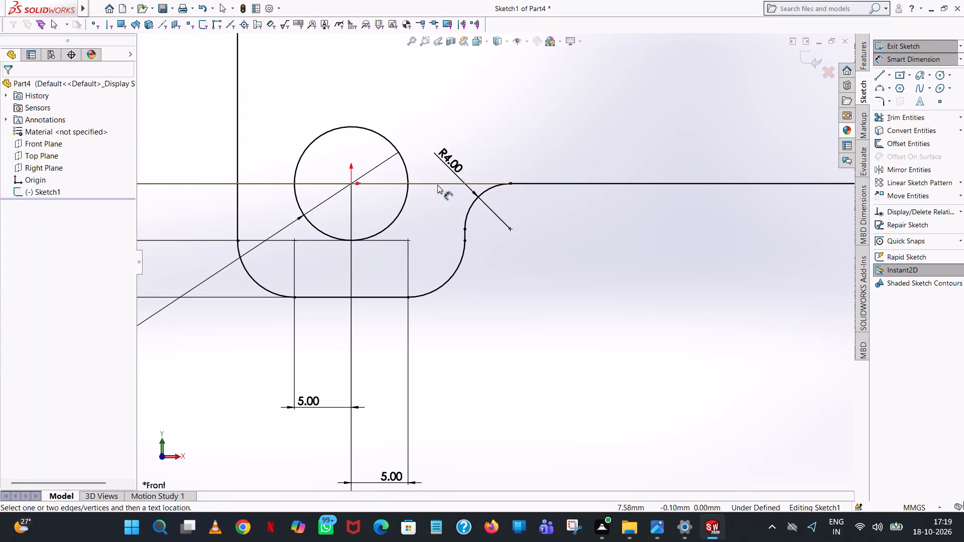
scroll(709, 203, "up", 7)
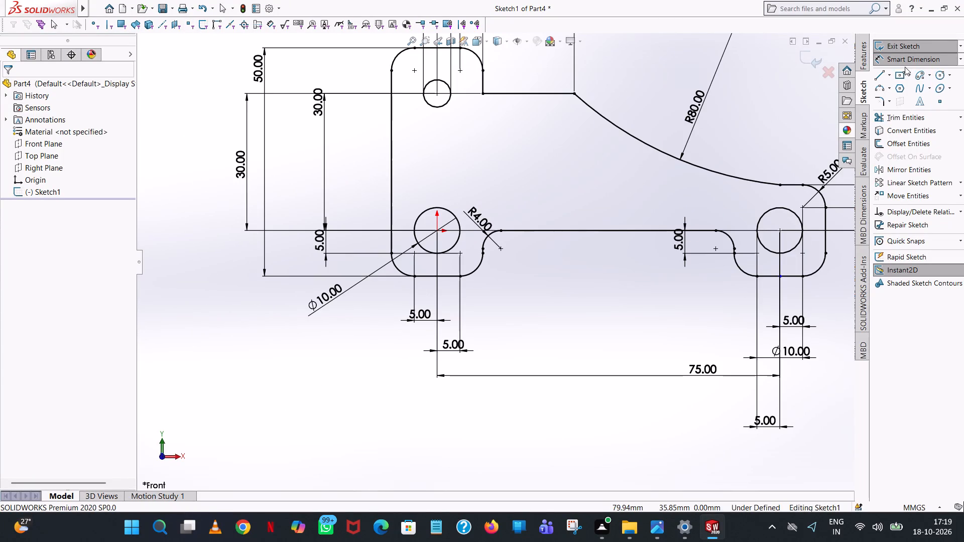
left_click(865, 45)
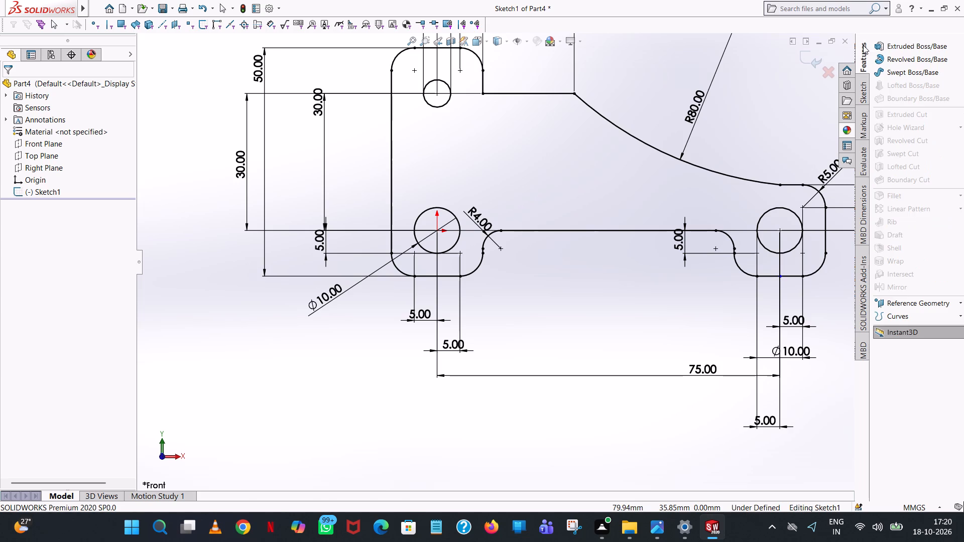
left_click(902, 49)
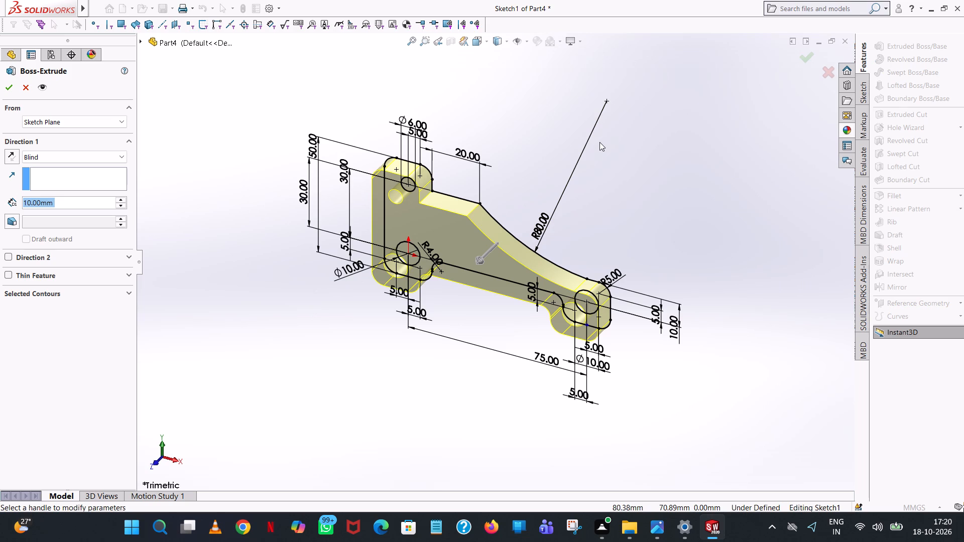
key("5")
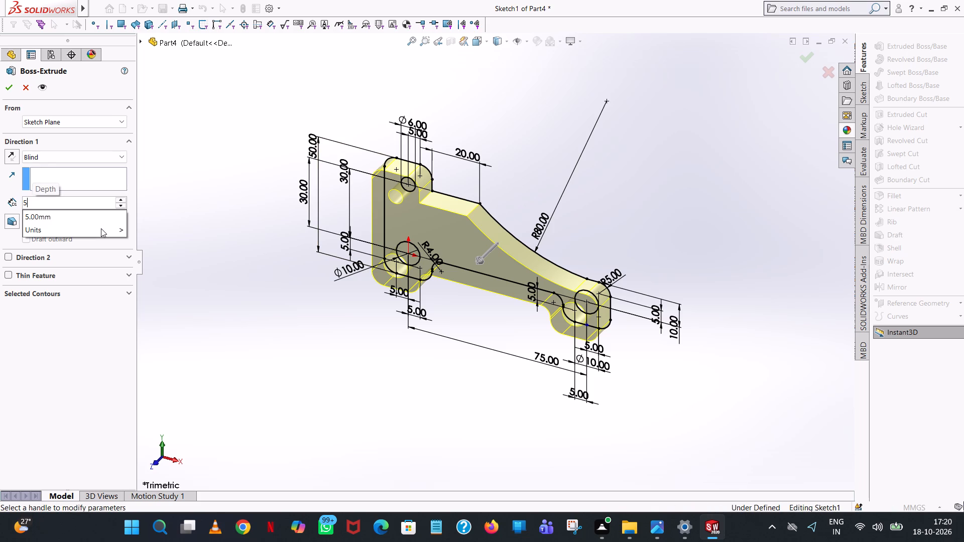
left_click(285, 111)
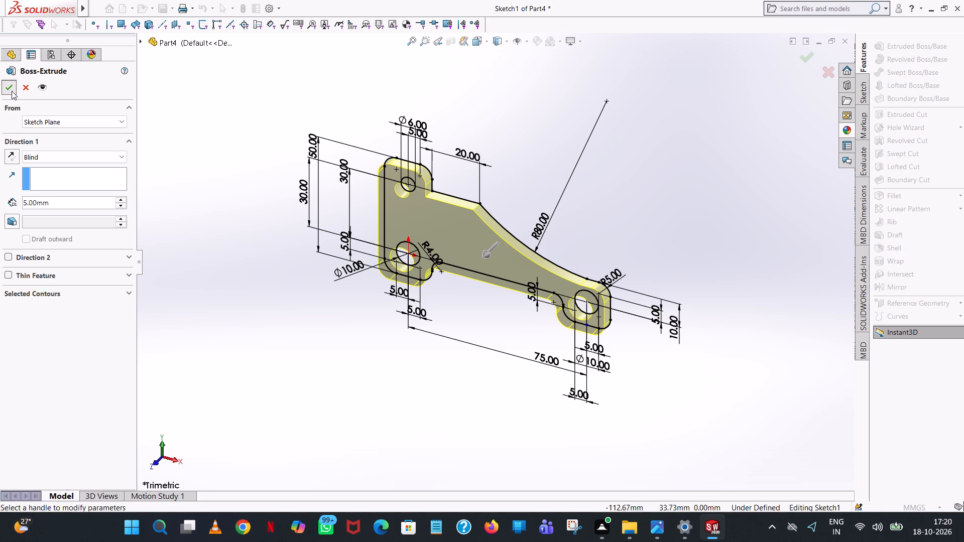
left_click(12, 91)
left_click(591, 113)
Apply a light orange colour (RGB 252, 188, 132) to the extruded plate body.
middle_click_drag(592, 131, 613, 247)
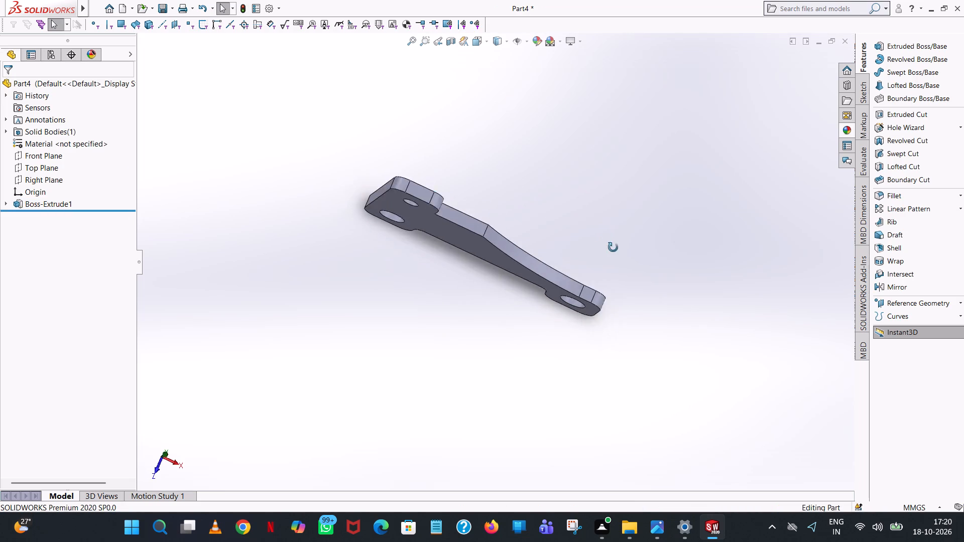
middle_click_drag(613, 247, 658, 181)
right_click(520, 254)
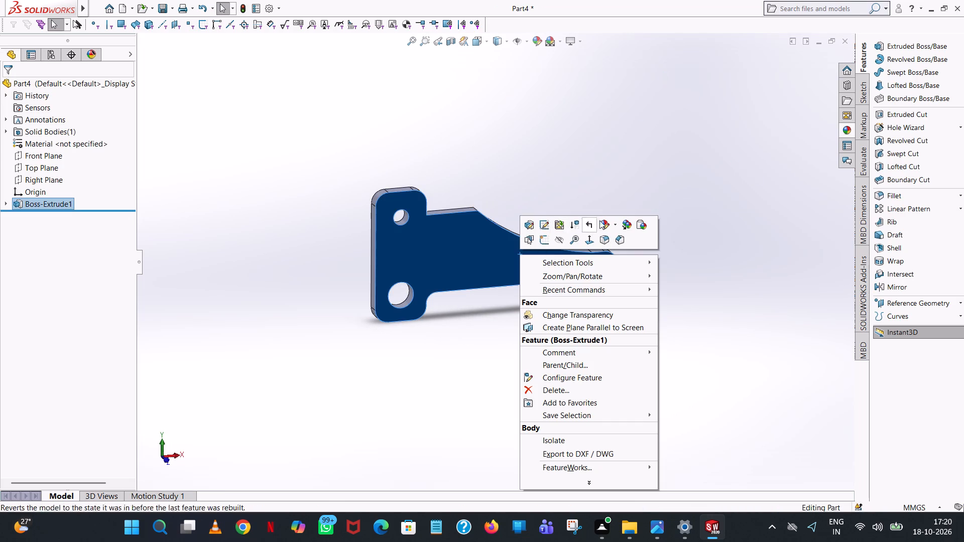
left_click(607, 219)
left_click(619, 273)
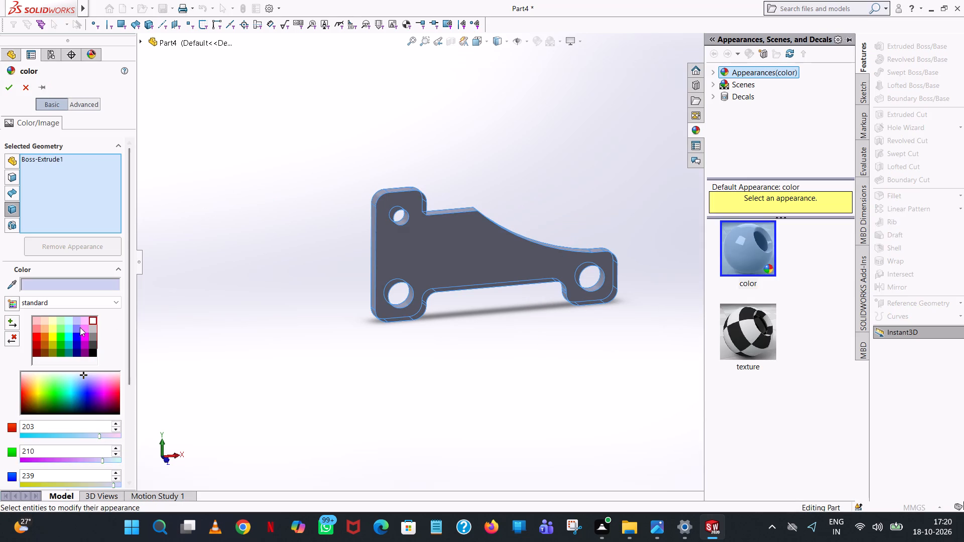
left_click(43, 333)
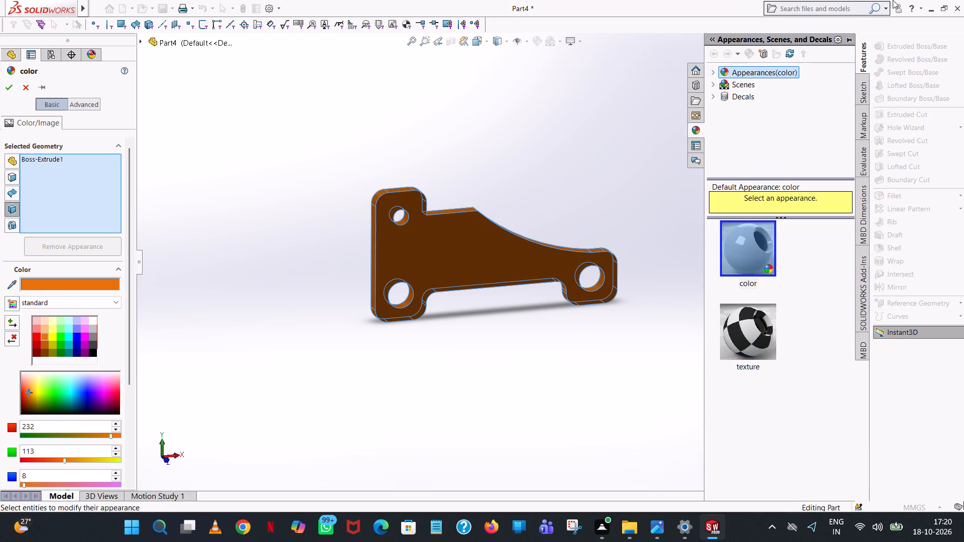
left_click(44, 331)
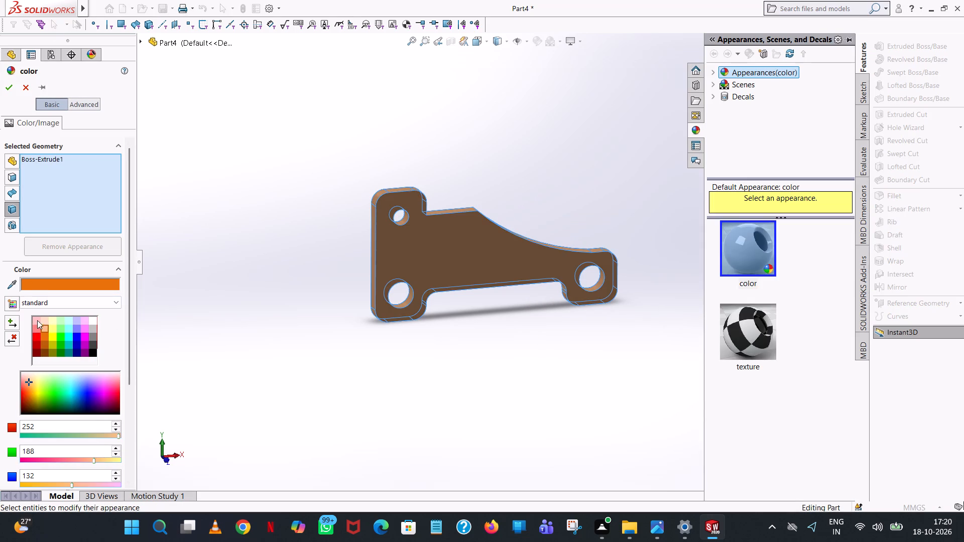
left_click(12, 82)
left_click(552, 124)
Save the part as carriage in the cannon assembly folder.
middle_click_drag(552, 129, 558, 214)
scroll(550, 210, "up", 1)
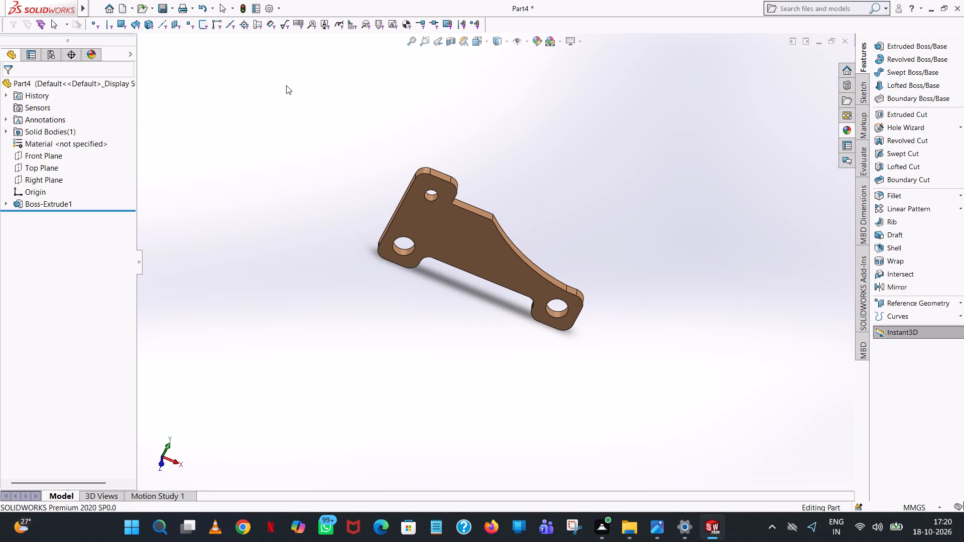
left_click(164, 9)
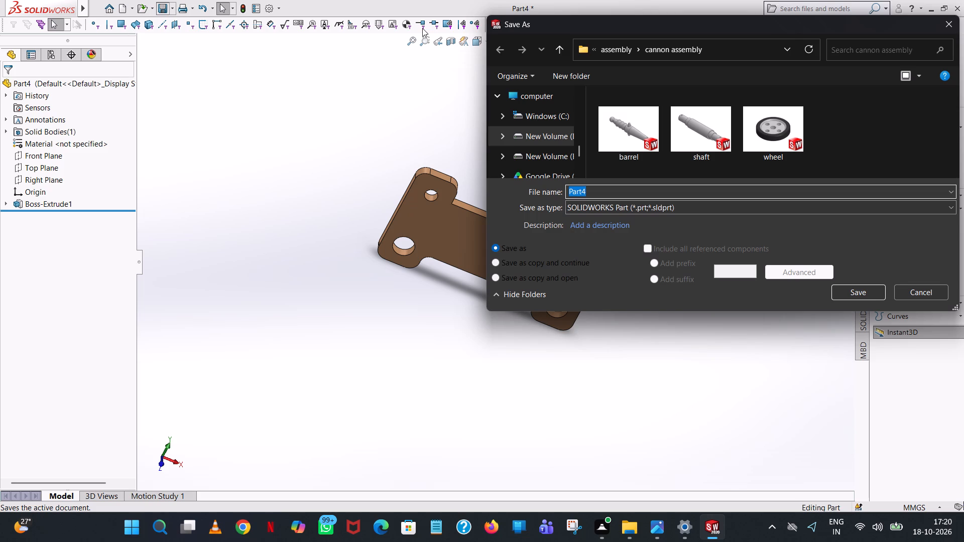
type("carriage")
left_click(849, 292)
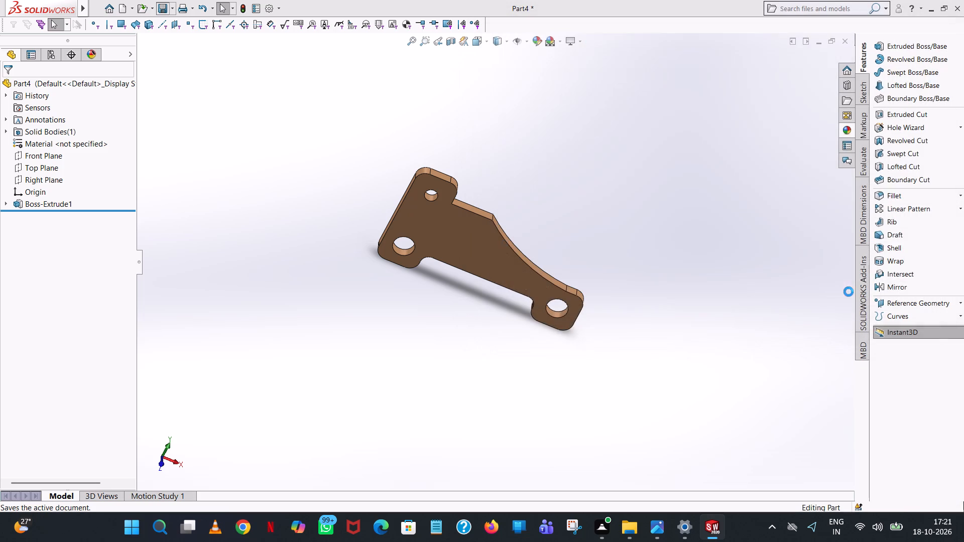
Save a PDF copy of the part as carriage in the cannon assembly folder.
left_click(175, 2)
left_click(167, 35)
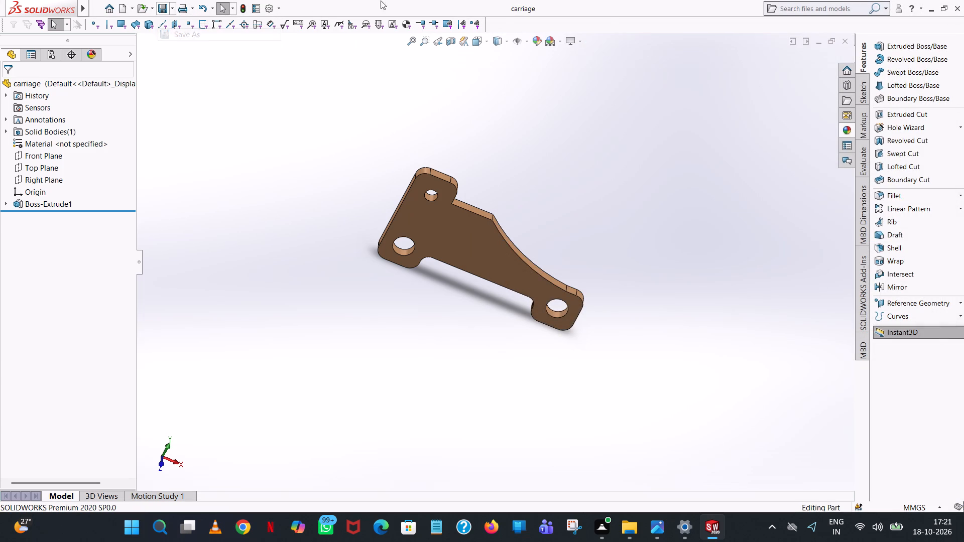
left_click(697, 204)
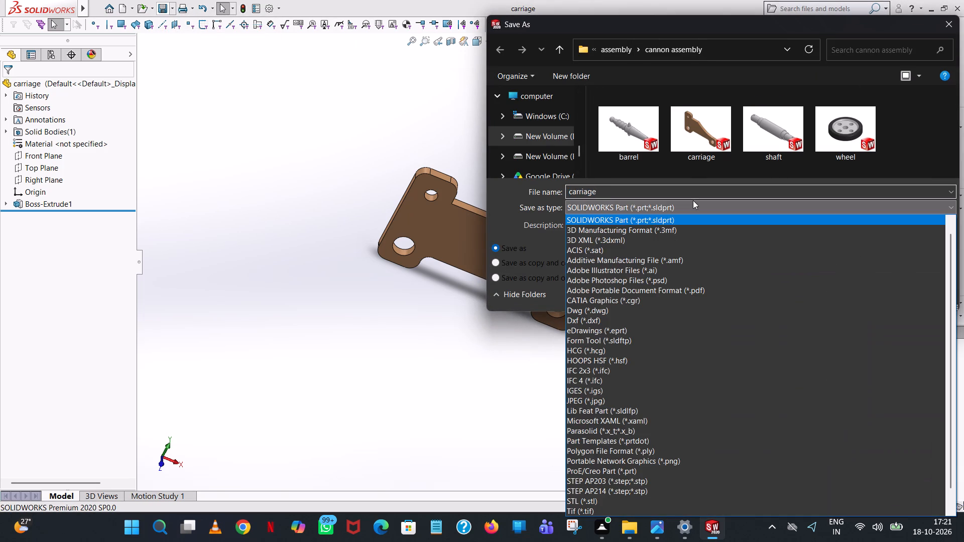
left_click(684, 288)
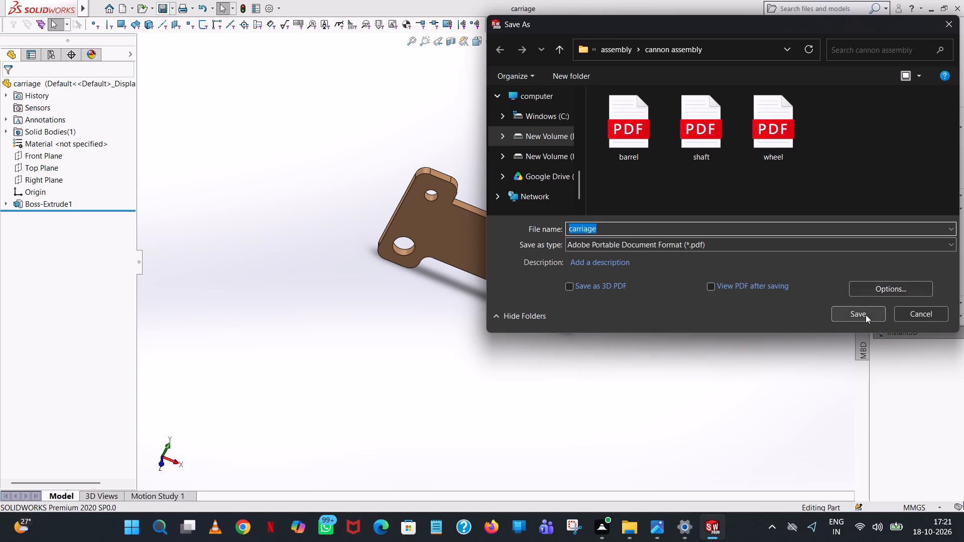
left_click(866, 315)
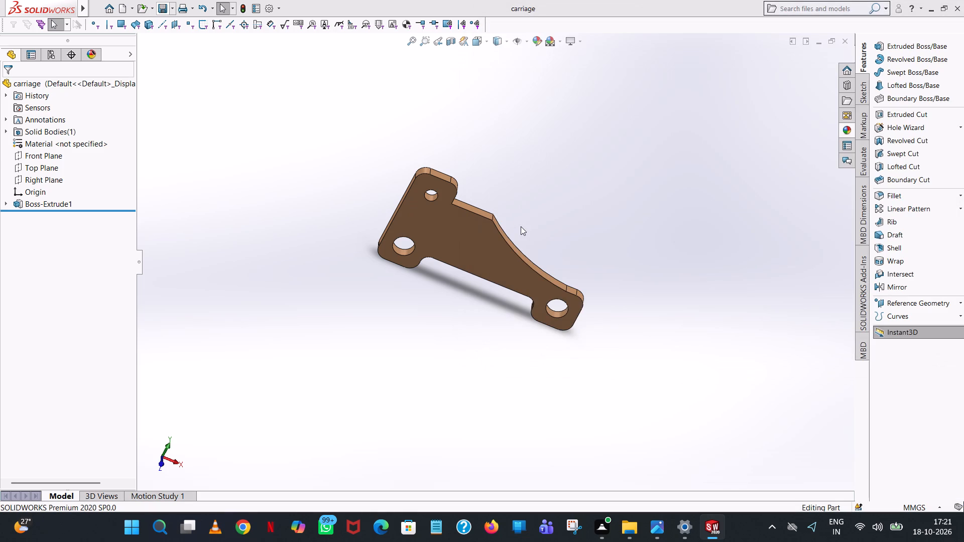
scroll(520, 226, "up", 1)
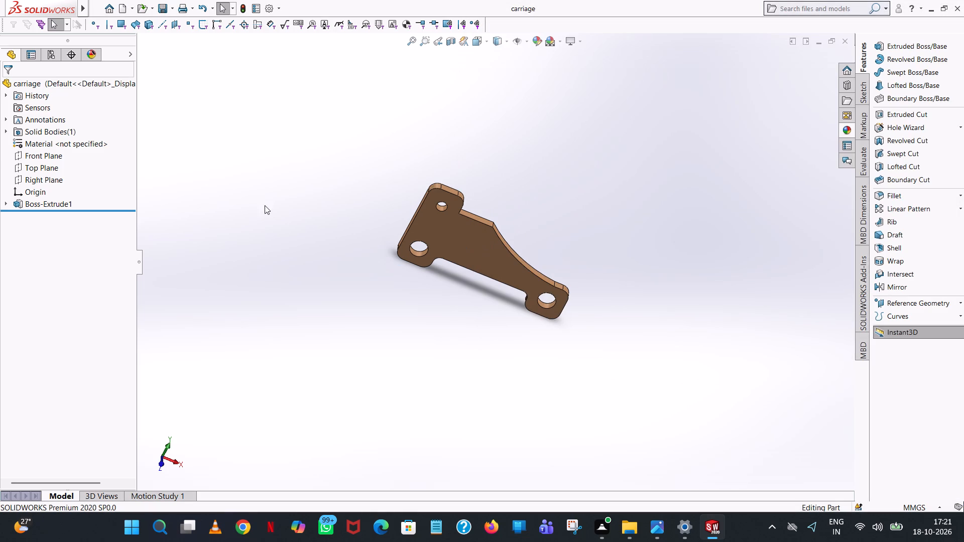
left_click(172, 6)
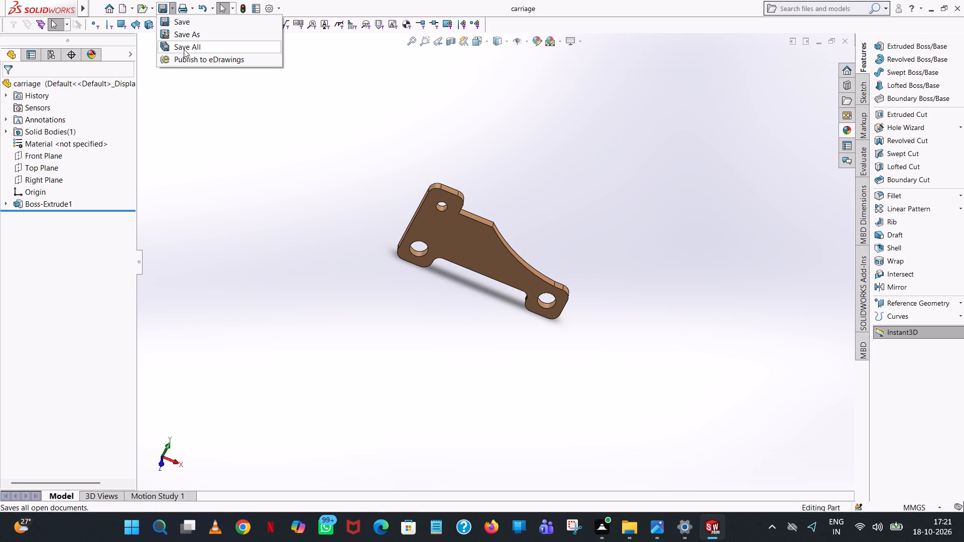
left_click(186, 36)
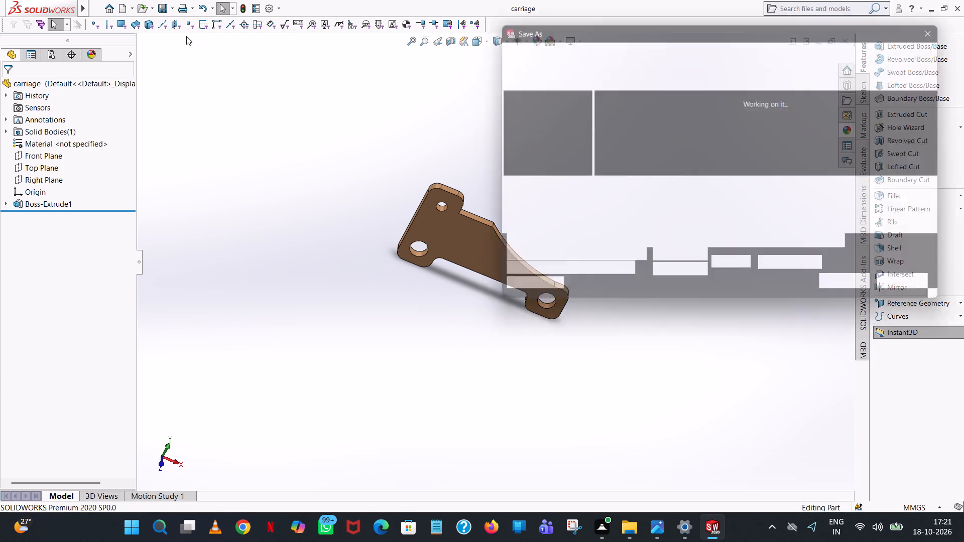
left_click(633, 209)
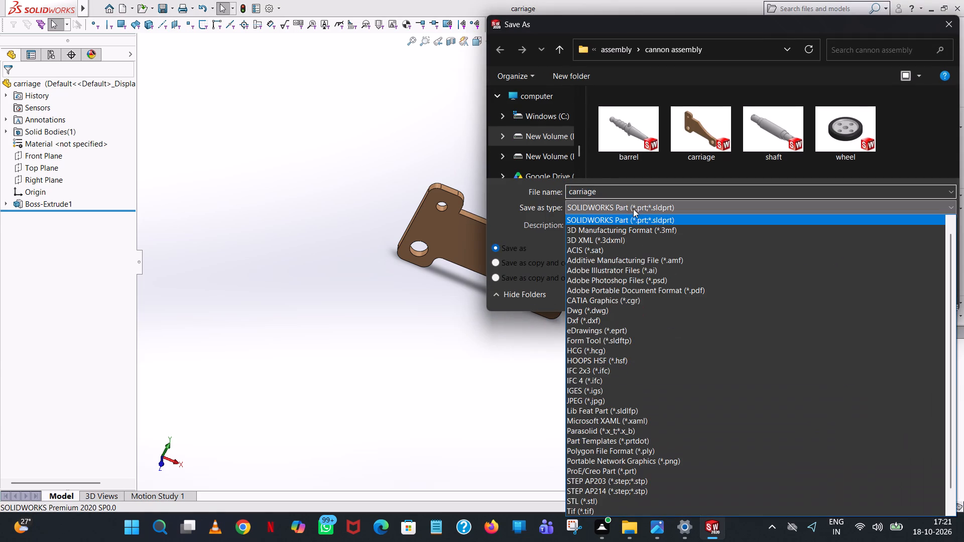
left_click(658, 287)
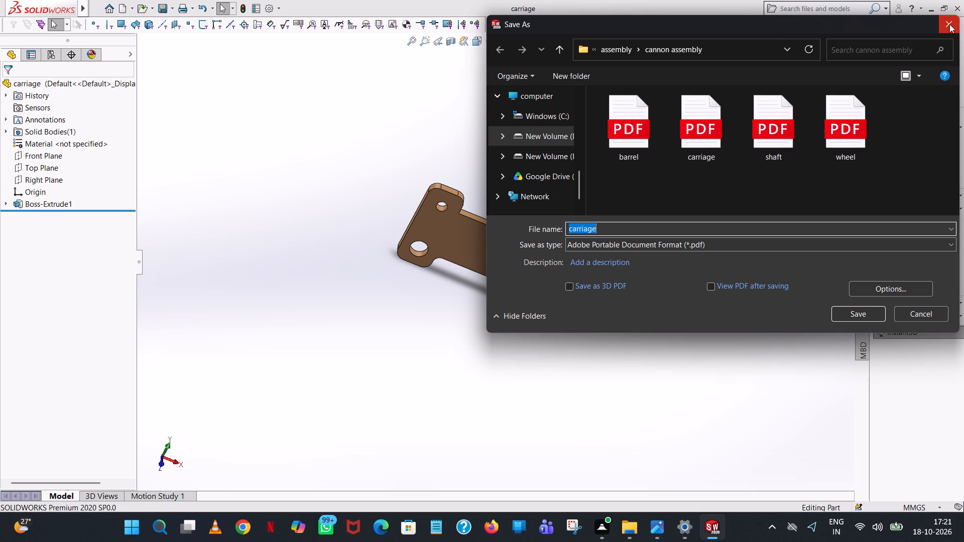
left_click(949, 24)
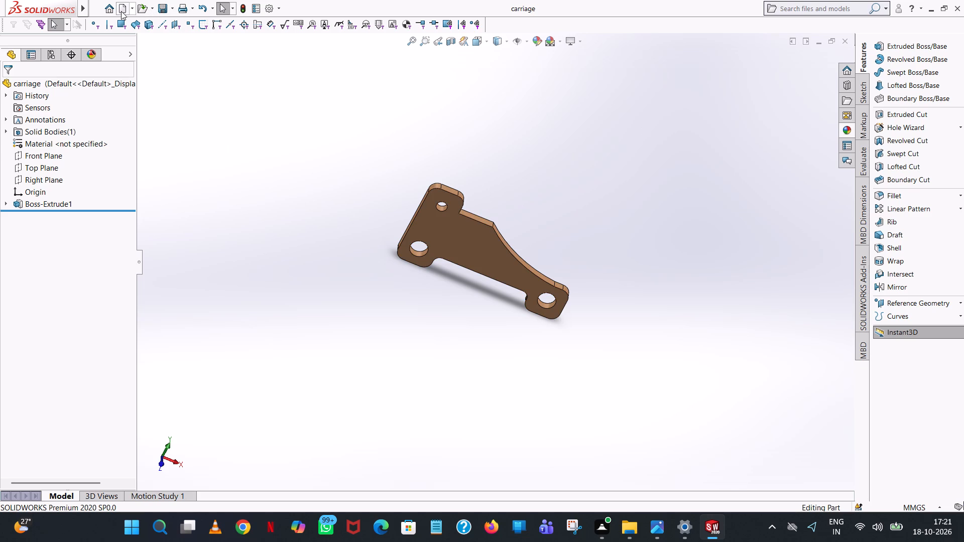
Create a new blank part document.
left_click(120, 11)
double_click(229, 255)
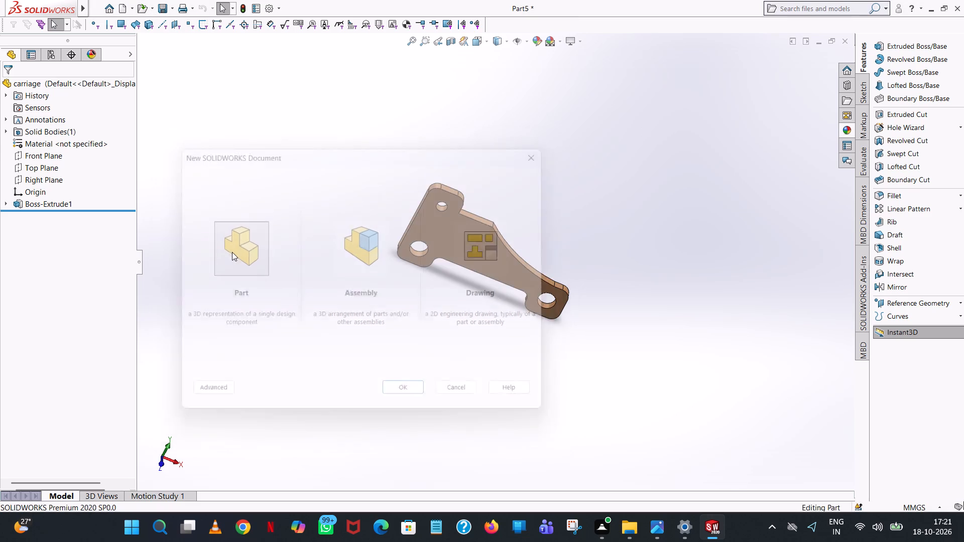
Create a new blank assembly document for the cannon parts.
left_click(118, 5)
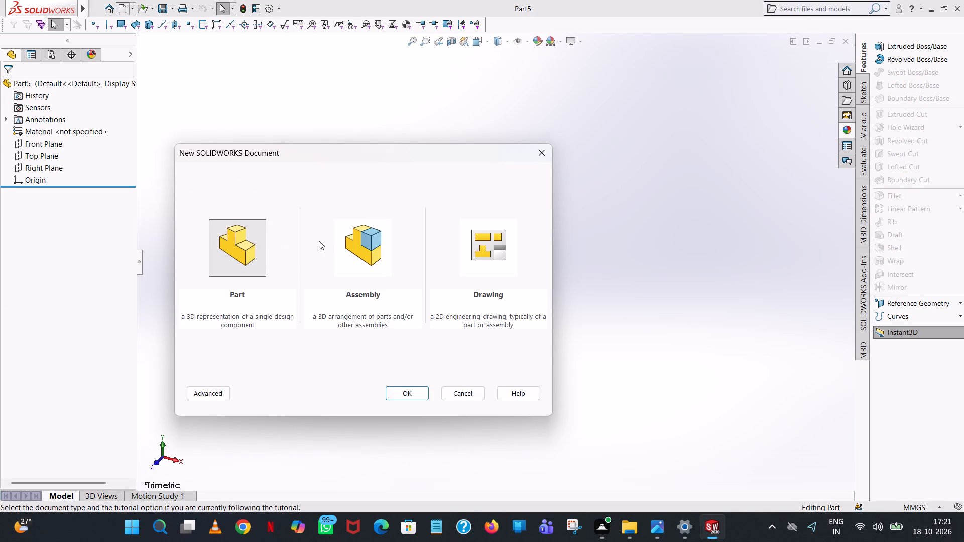
double_click(373, 244)
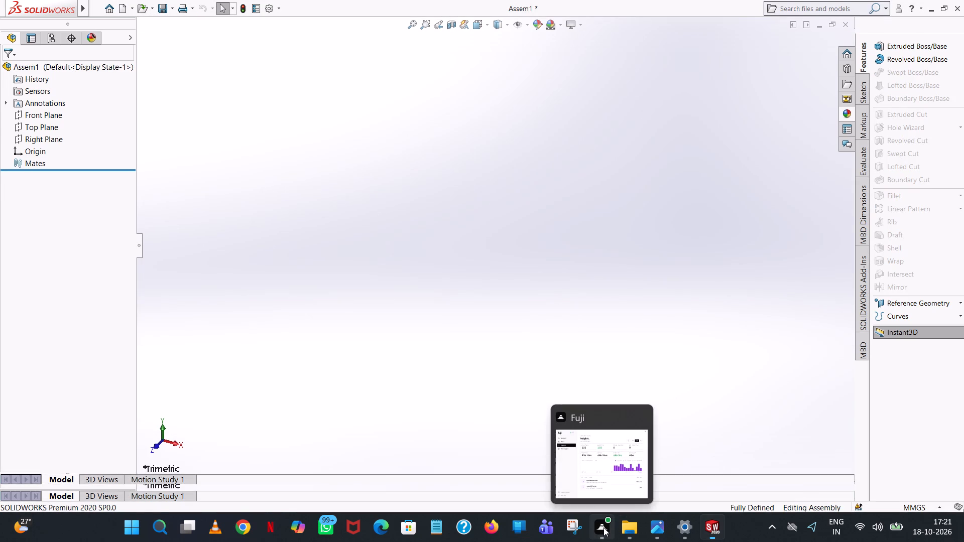
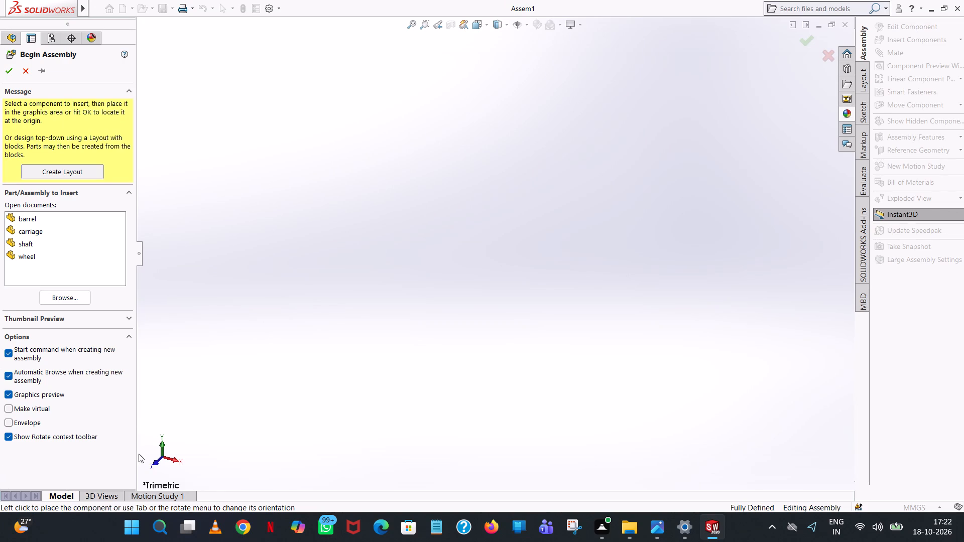
Insert the barrel, carriage, shaft and wheel parts from the cannon assembly folder and place them separately, barrel first.
left_click(79, 298)
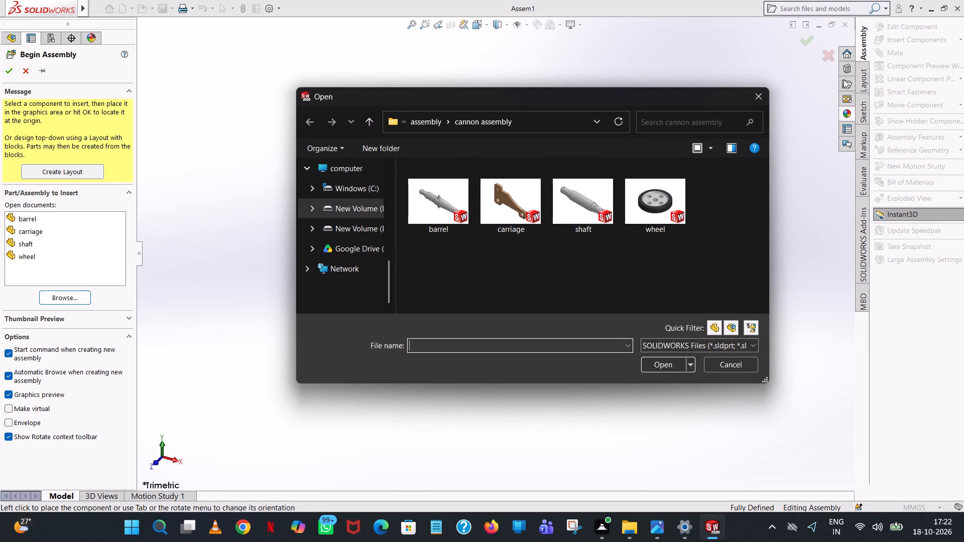
left_click(443, 203, "ctrl")
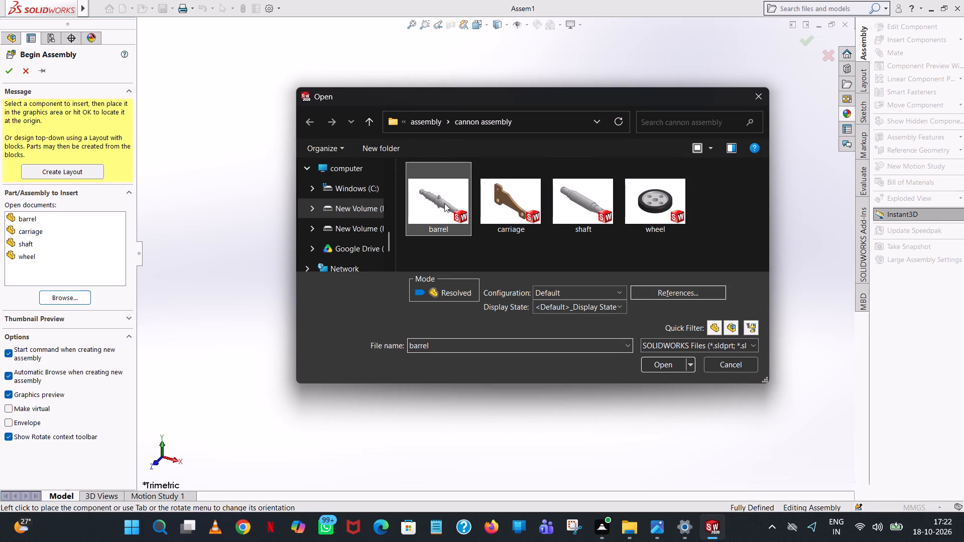
left_click(503, 195, "ctrl")
left_click(566, 201, "ctrl")
left_click(671, 212, "ctrl")
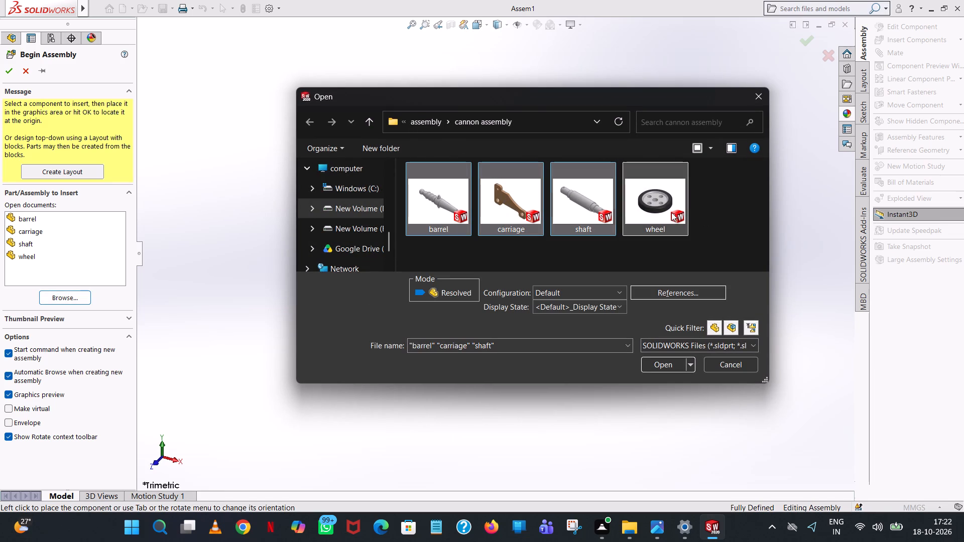
left_click(673, 365)
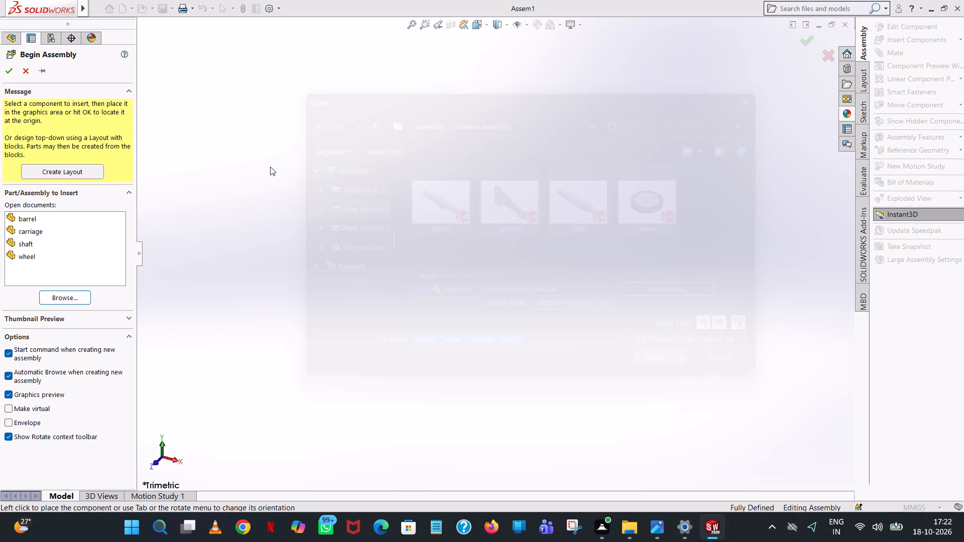
left_click(270, 167)
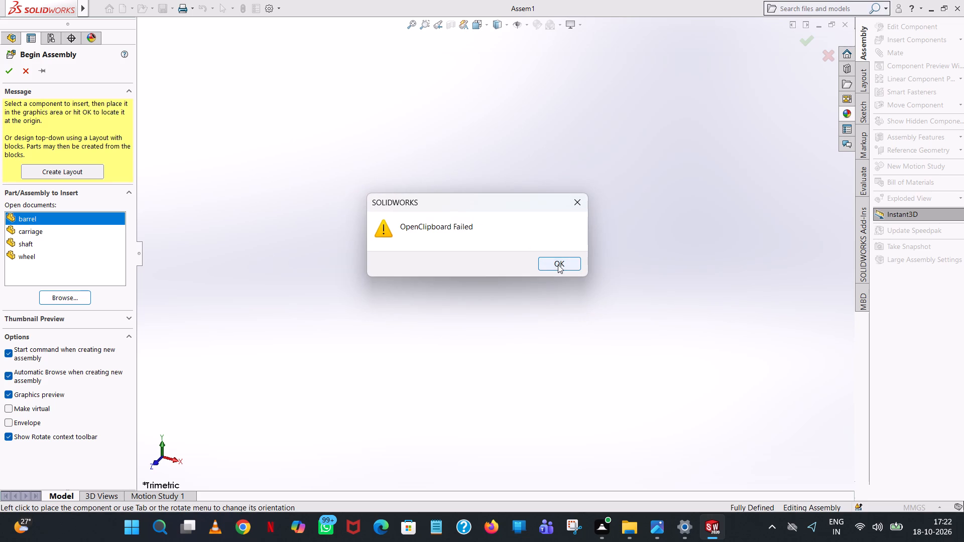
left_click(558, 264)
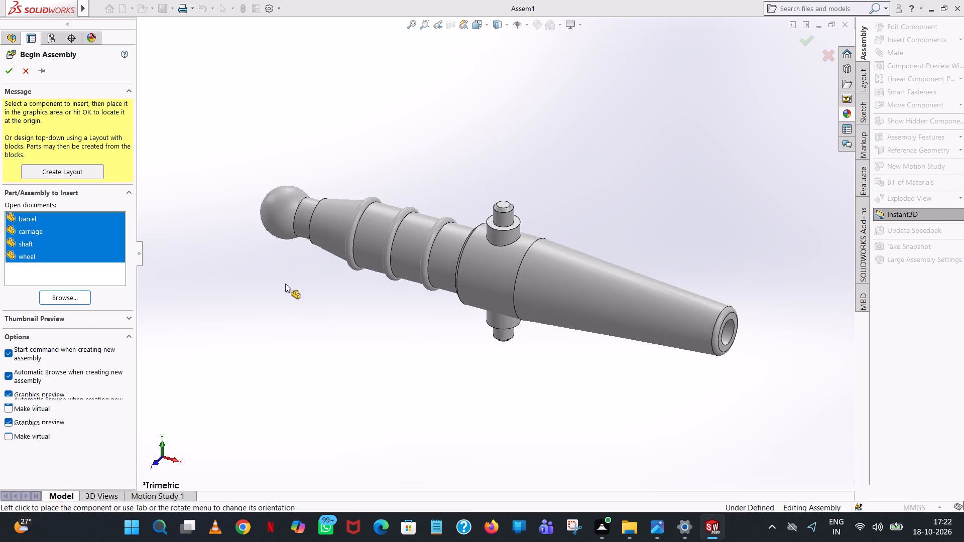
left_click(425, 194)
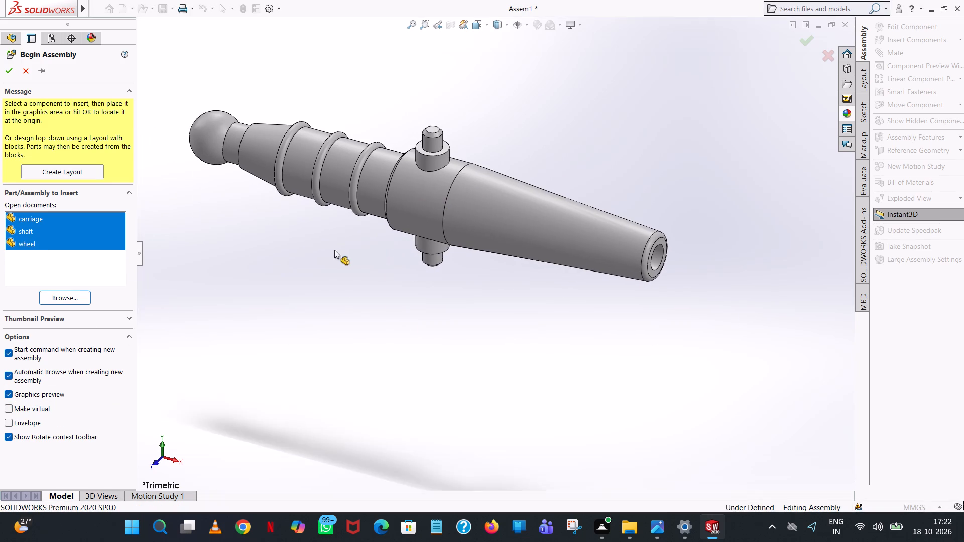
left_click(331, 253)
left_click(553, 149)
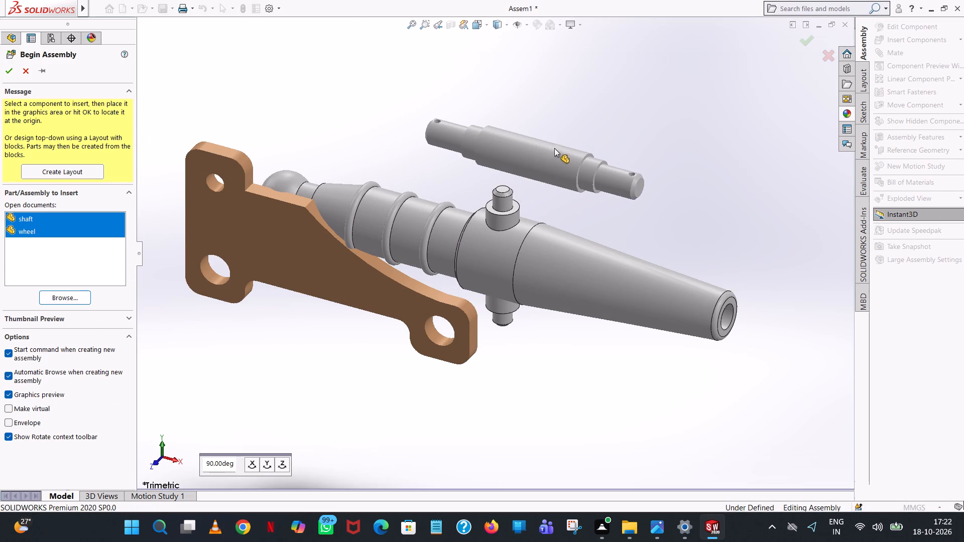
left_click(343, 120)
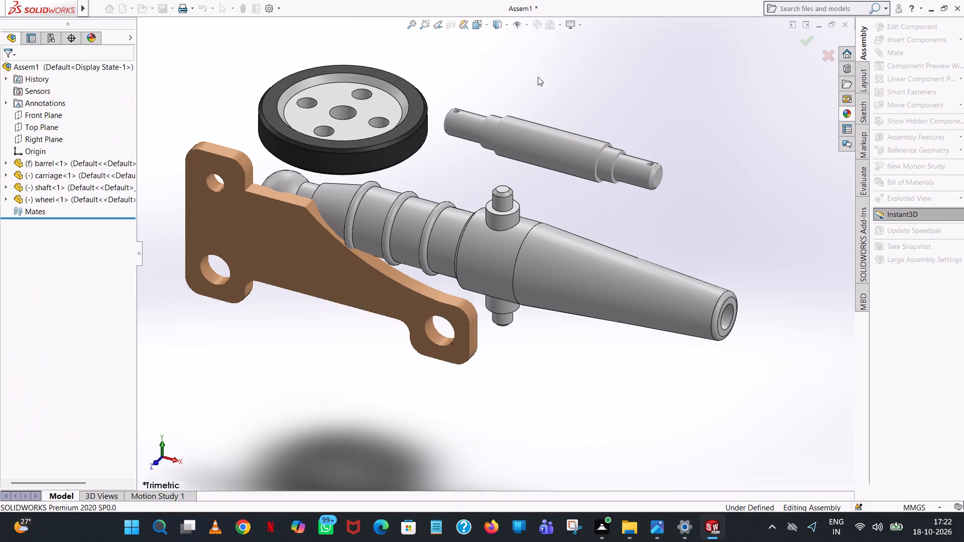
Add three more copies of the wheel to the assembly, placing them apart around the barrel for four wheels in total.
scroll(539, 170, "up", 5)
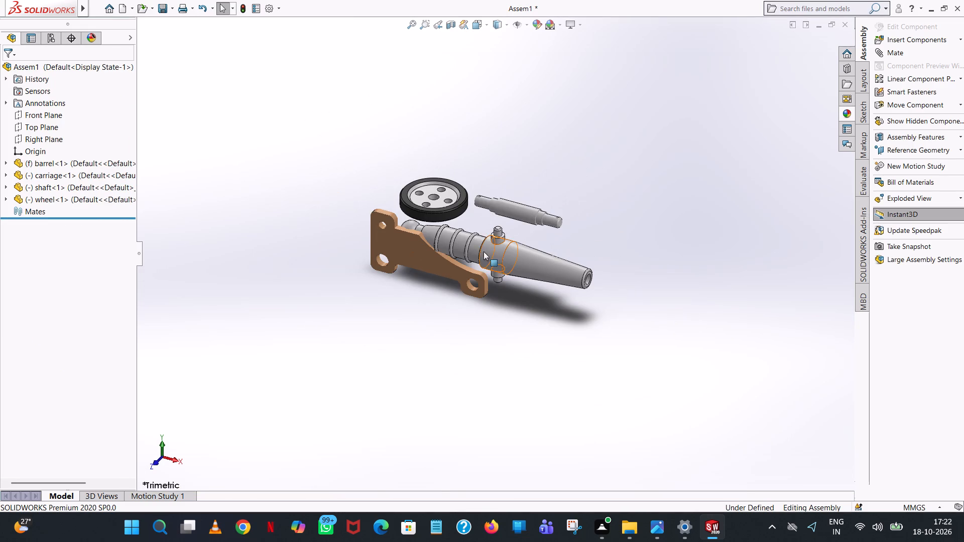
middle_click_drag(483, 254, 734, 279)
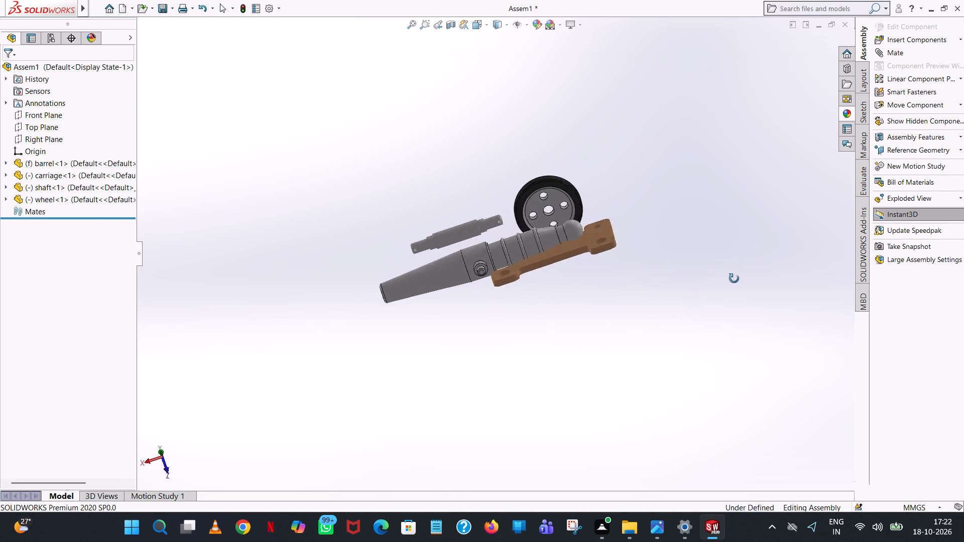
middle_click_drag(734, 279, 867, 215)
scroll(513, 298, "up", 1)
middle_click_drag(513, 298, 566, 291)
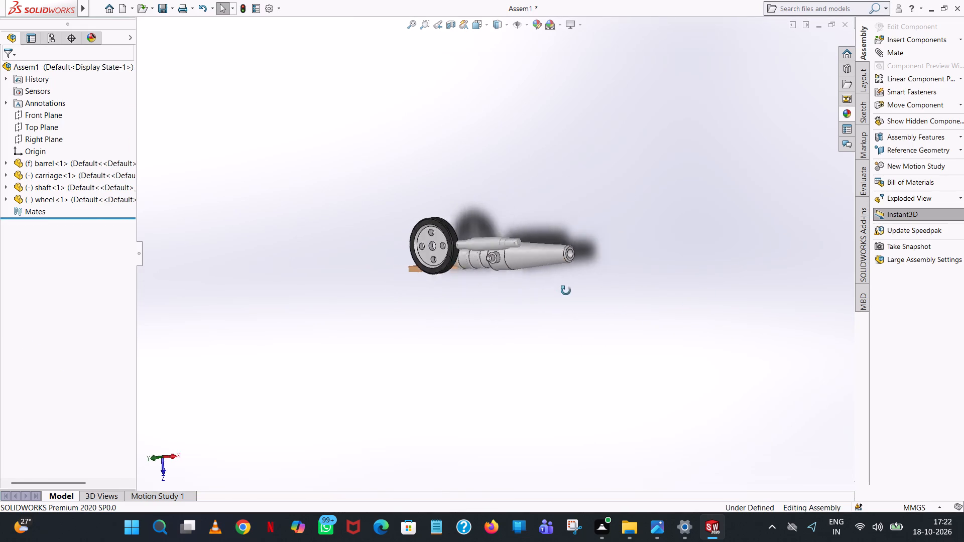
middle_click_drag(566, 291, 602, 361)
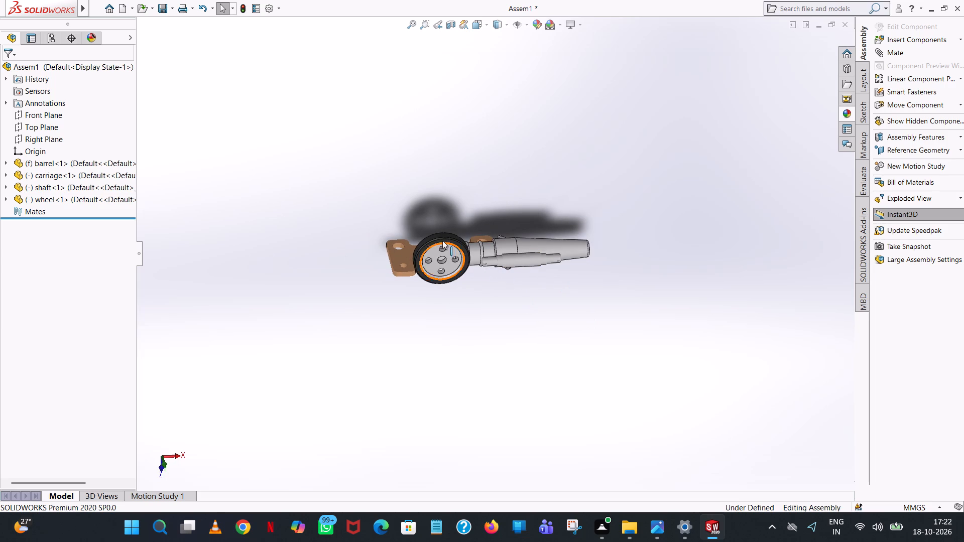
left_click_drag(439, 240, 481, 326, "ctrl")
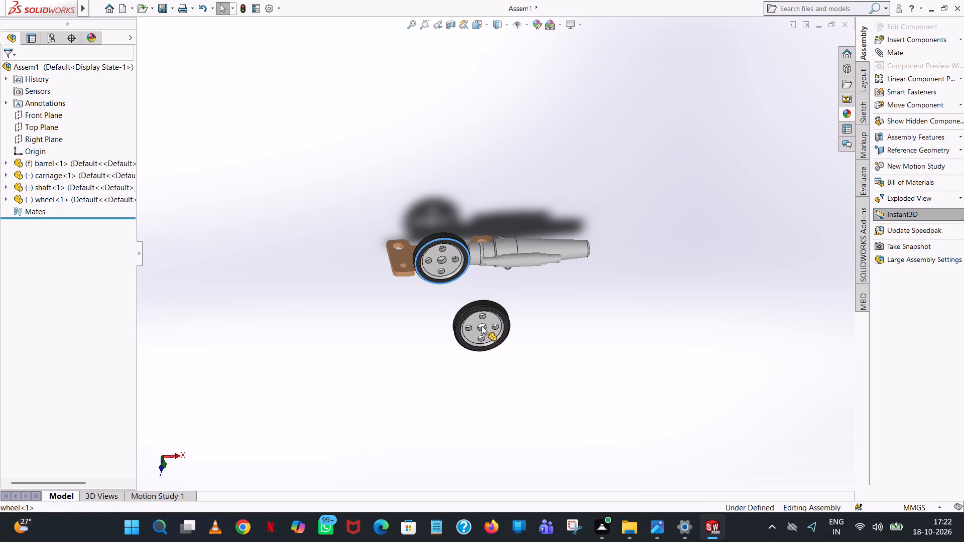
left_click_drag(481, 326, 481, 326, "ctrl")
left_click(639, 307)
left_click_drag(468, 321, 507, 314, "ctrl")
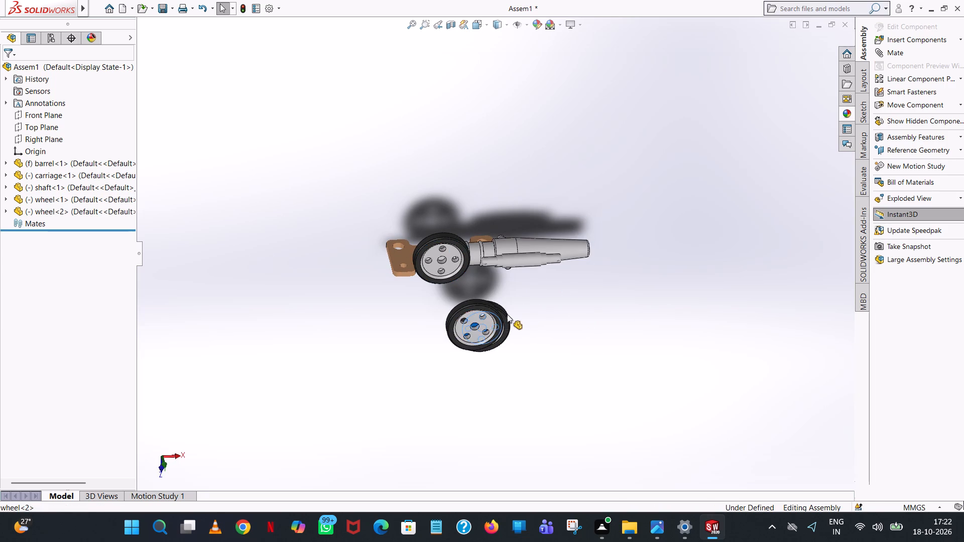
left_click_drag(507, 314, 627, 274, "ctrl")
left_click(566, 346)
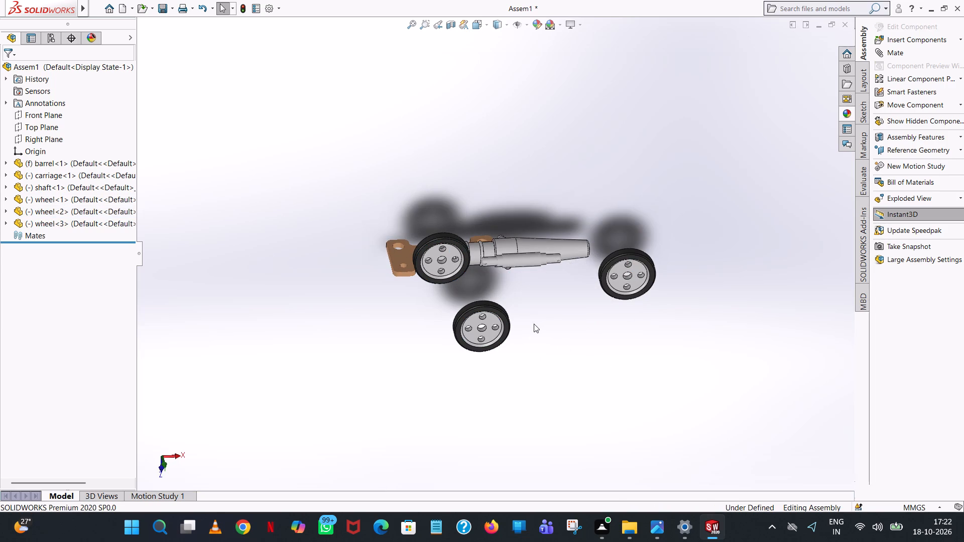
left_click_drag(486, 317, 586, 338, "ctrl")
left_click(684, 316)
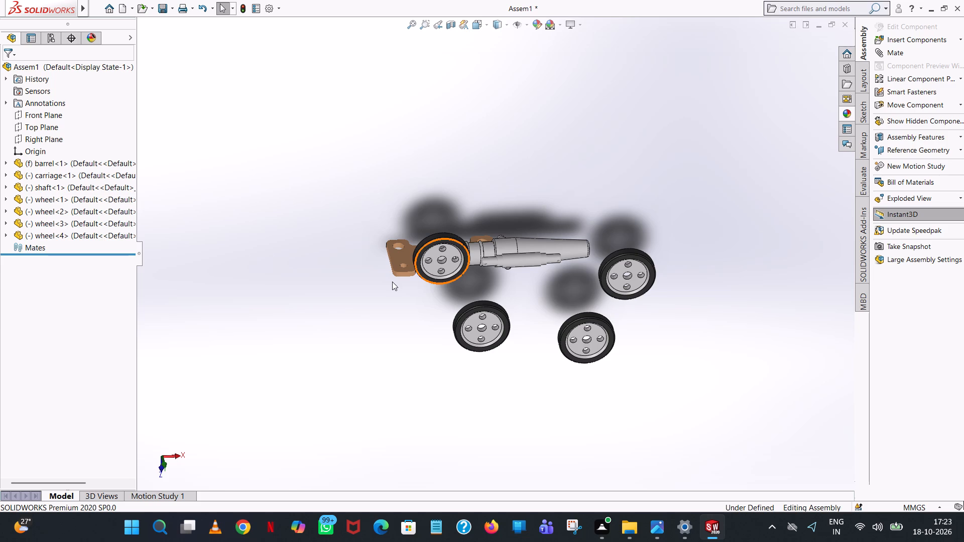
Add a second copy of the carriage, placed clear of the first carriage and the barrel.
left_click_drag(399, 255, 391, 283, "ctrl")
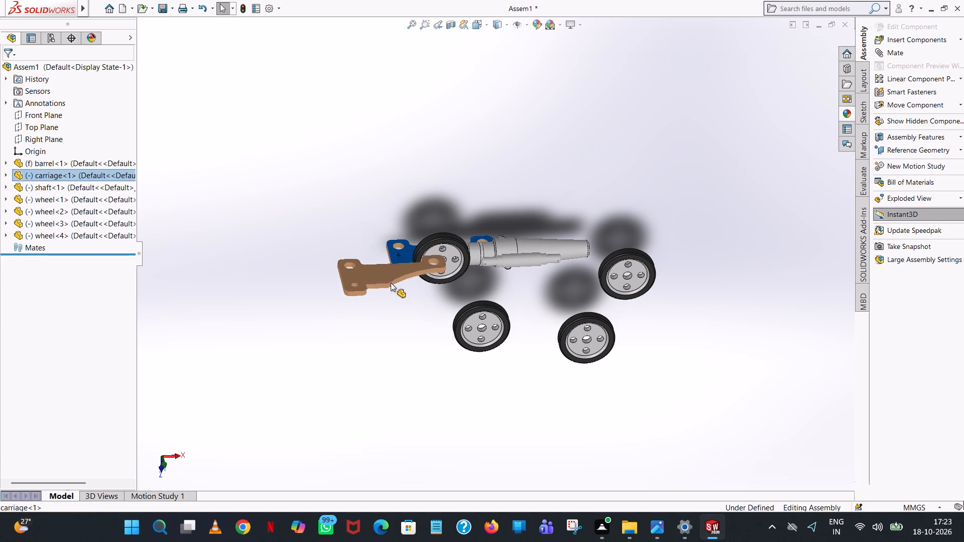
left_click_drag(391, 283, 380, 309, "ctrl")
left_click(420, 336)
Fix the copied carriage in place.
middle_click_drag(417, 342, 433, 250)
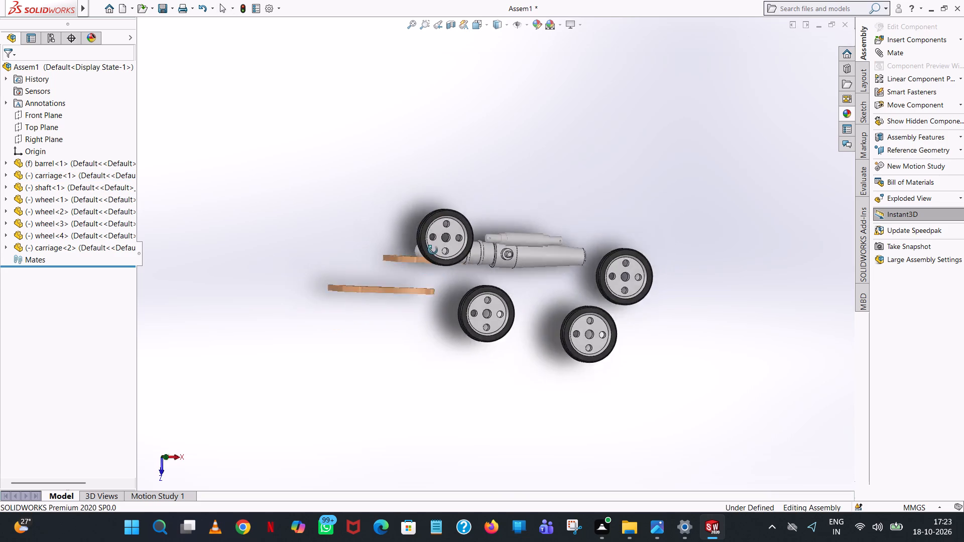
middle_click_drag(433, 250, 529, 290)
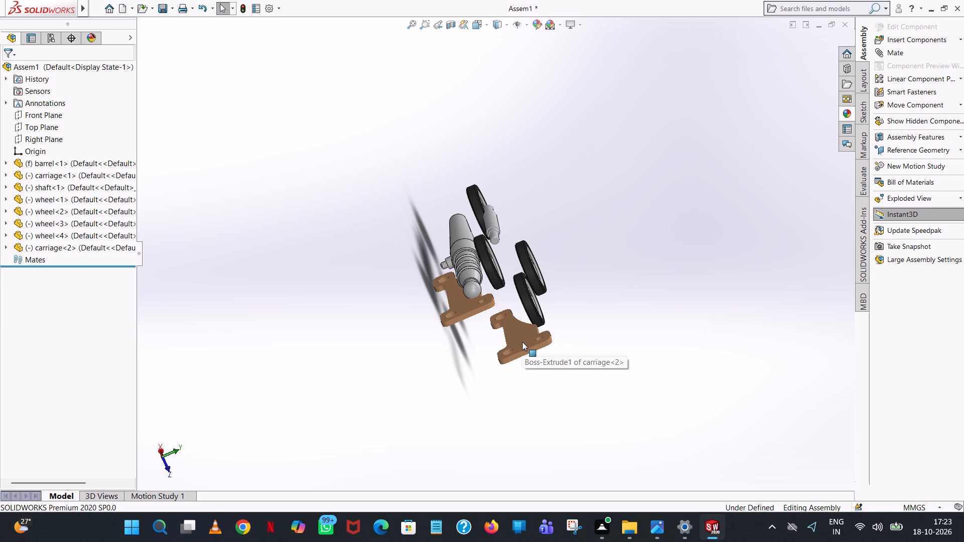
middle_click_drag(551, 355, 532, 240)
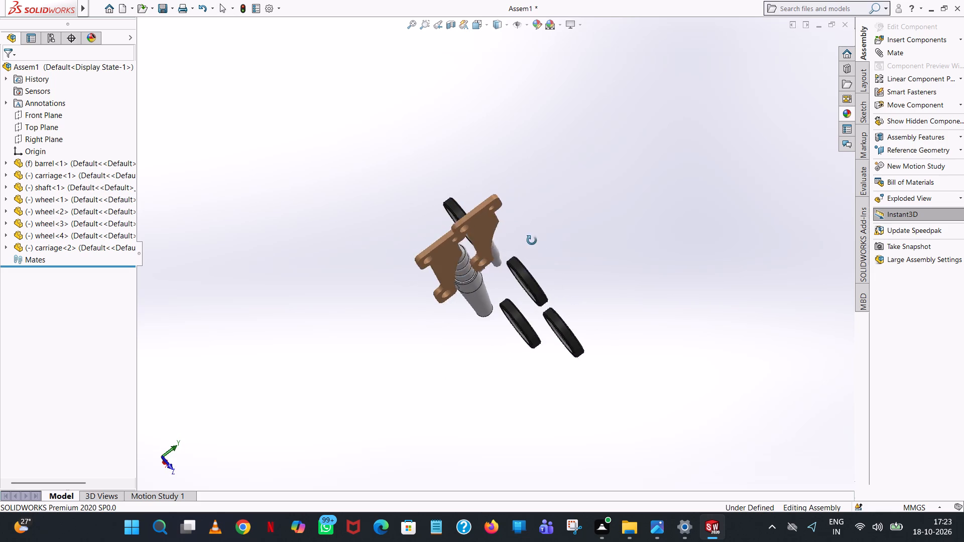
middle_click_drag(532, 240, 536, 258)
left_click(490, 243)
right_click(490, 243)
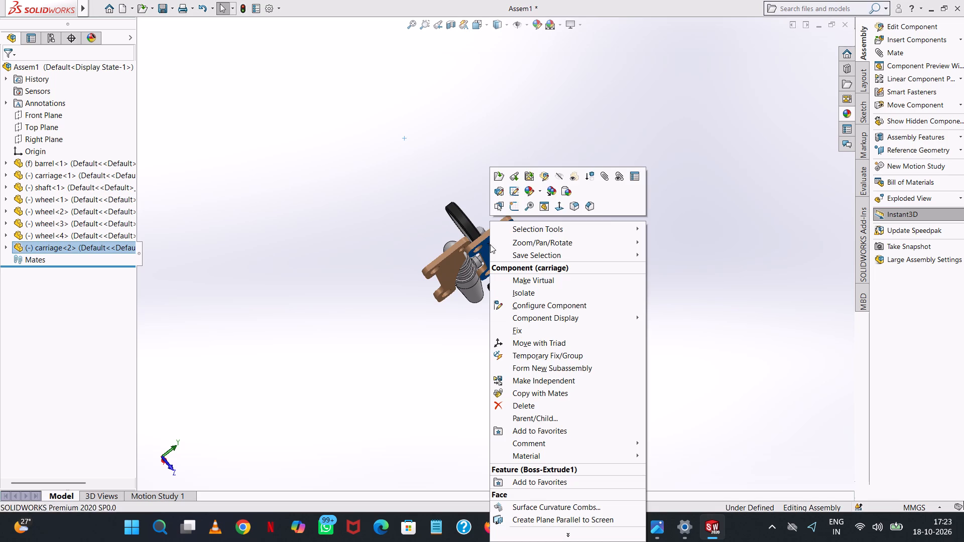
left_click(533, 330)
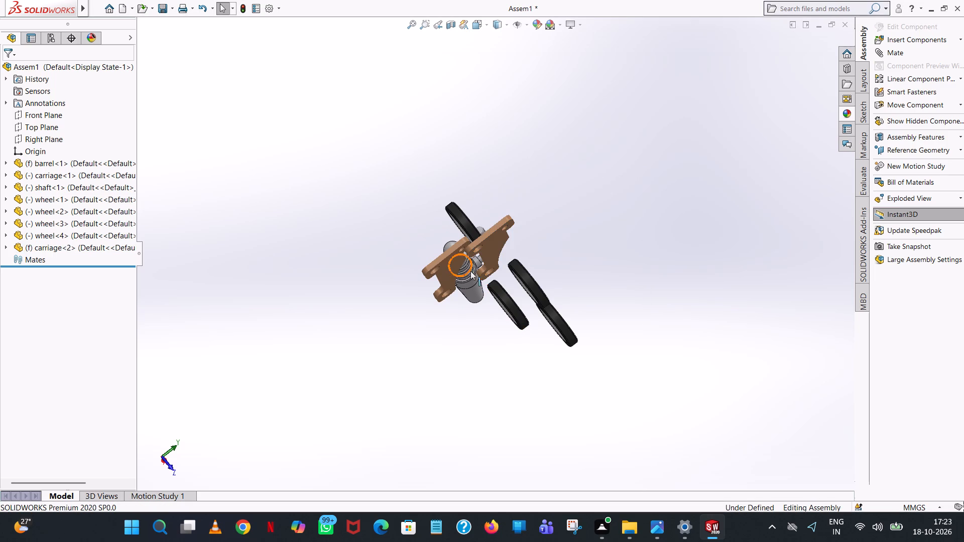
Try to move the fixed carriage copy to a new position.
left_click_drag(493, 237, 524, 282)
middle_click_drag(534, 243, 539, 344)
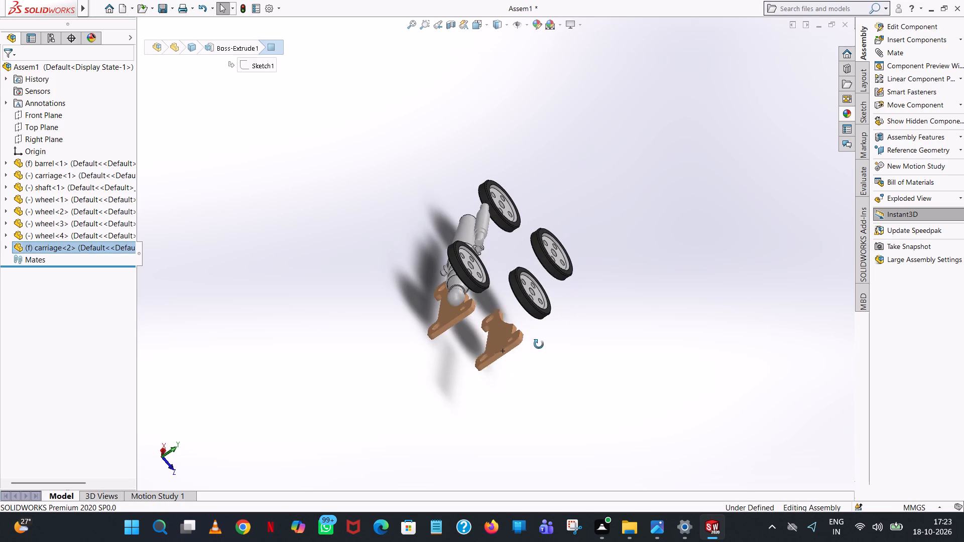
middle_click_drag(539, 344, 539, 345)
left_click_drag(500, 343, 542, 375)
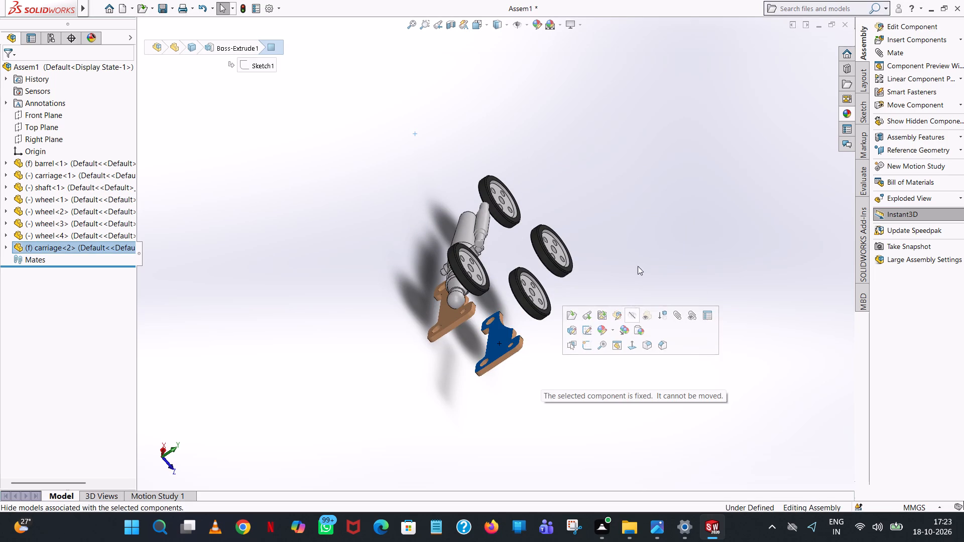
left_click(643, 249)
Move the unfixed carriage to the opposite side of the barrel from the fixed carriage.
middle_click_drag(547, 381, 516, 319)
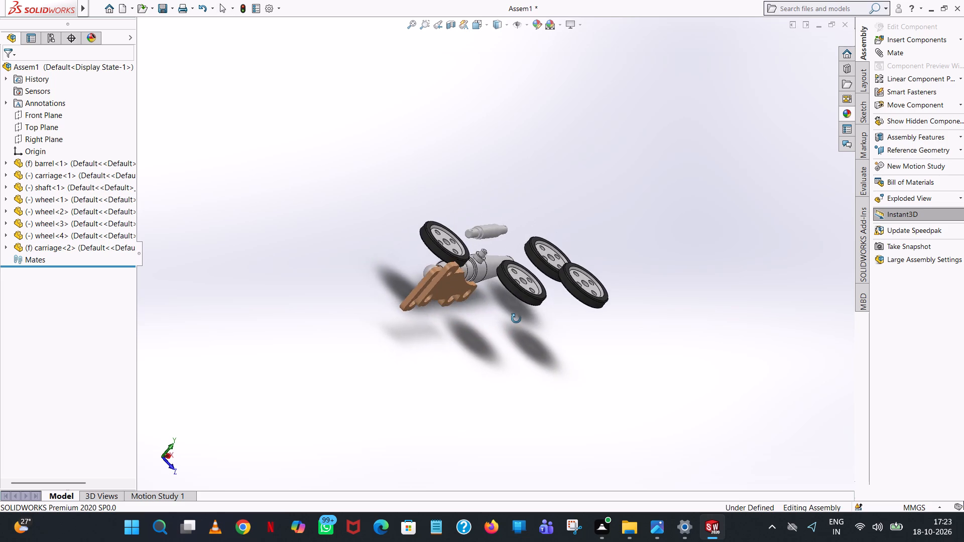
middle_click_drag(516, 319, 521, 302)
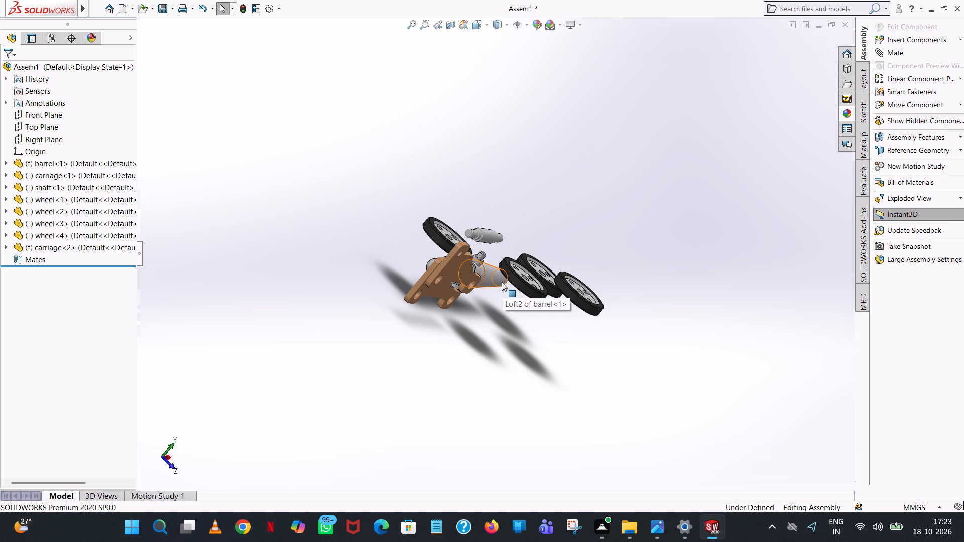
middle_click_drag(461, 299, 496, 327)
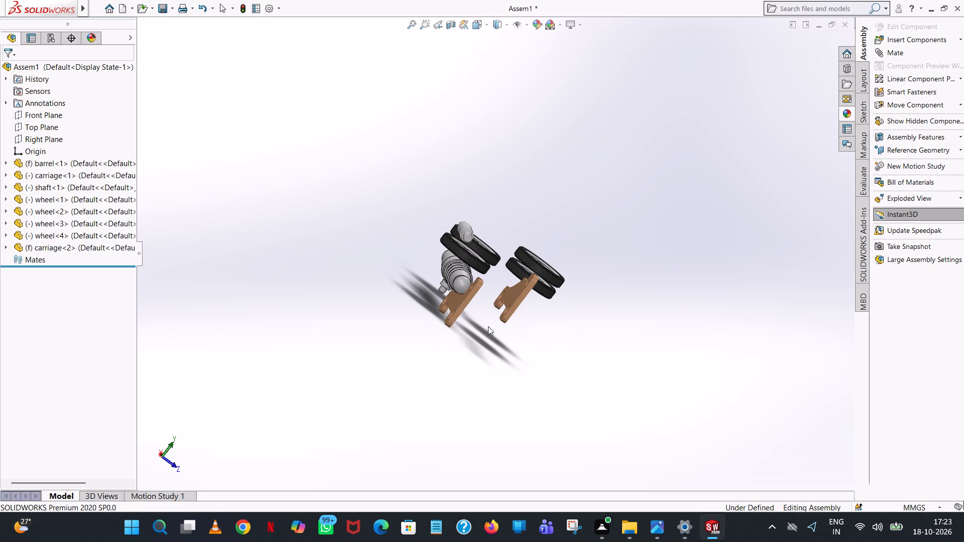
left_click_drag(463, 307, 393, 252)
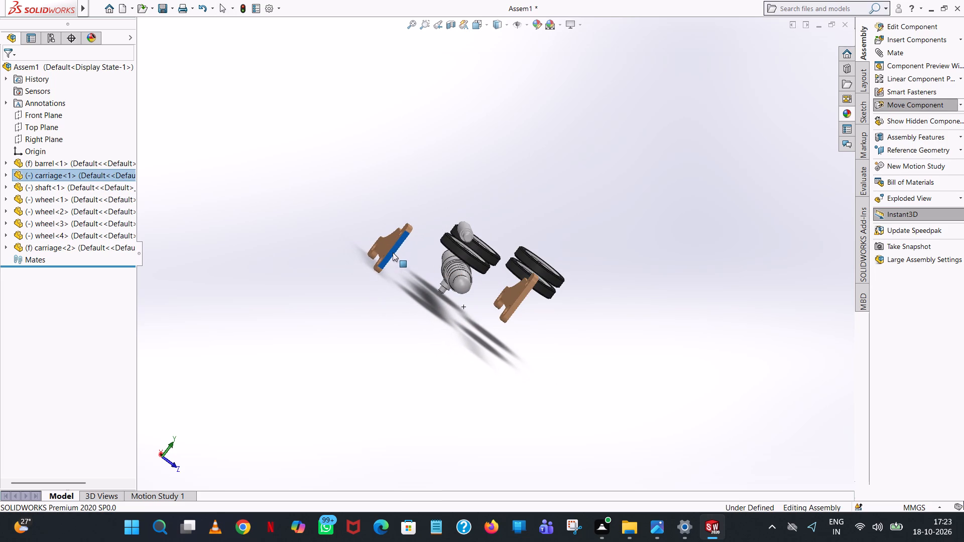
left_click(574, 297)
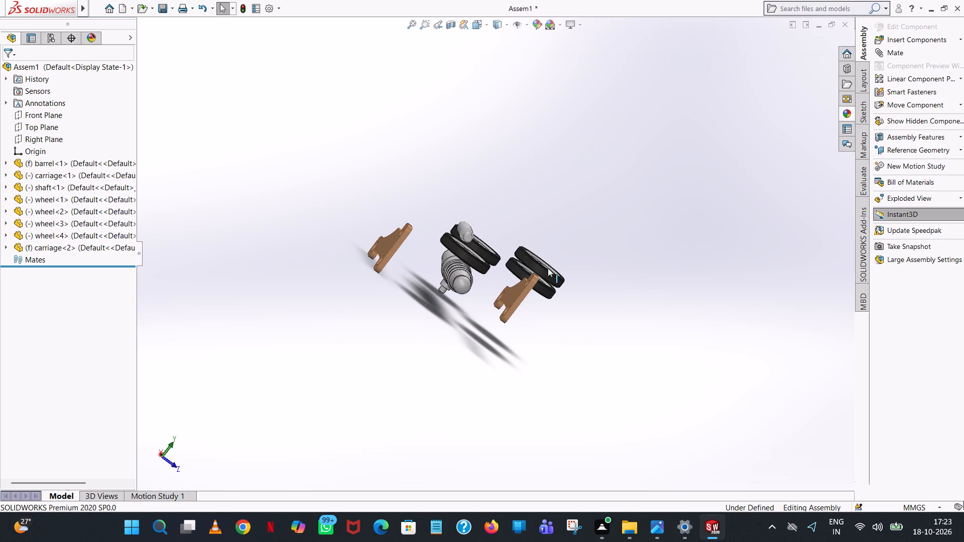
Move the outermost wheel clear of its neighbouring wheel and the fixed carriage.
left_click_drag(548, 269, 561, 338)
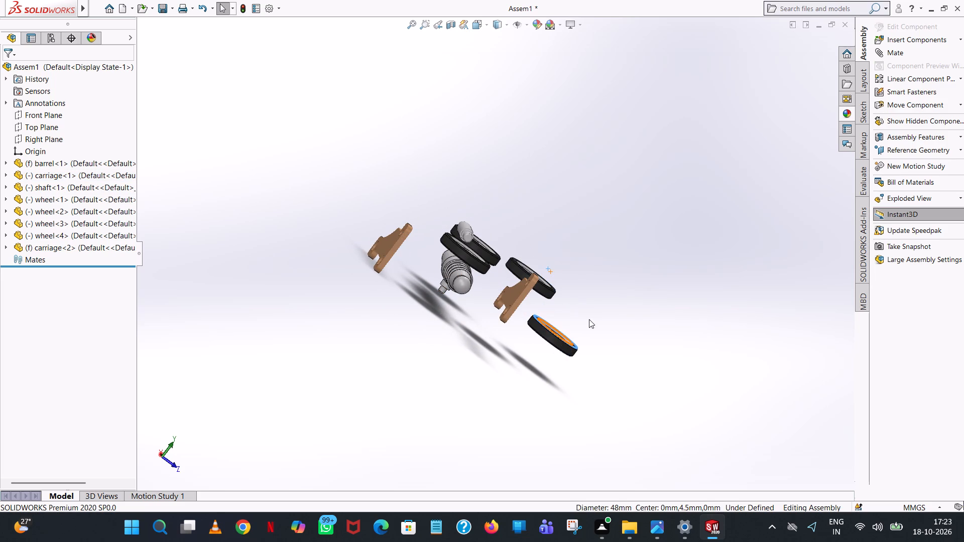
Rotate the separated wheel freely until it stands roughly parallel to the carriage plates.
left_click(961, 106)
left_click(892, 116)
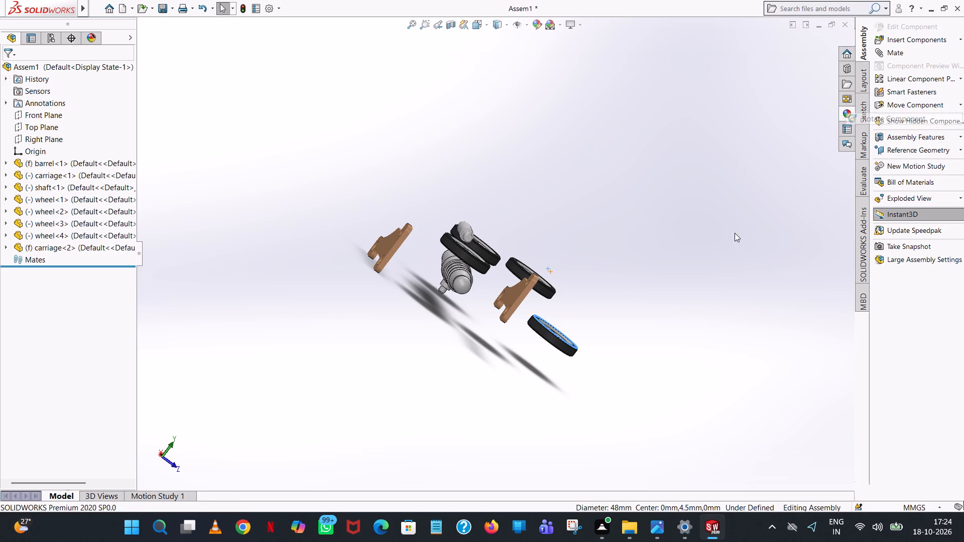
left_click_drag(568, 338, 571, 399)
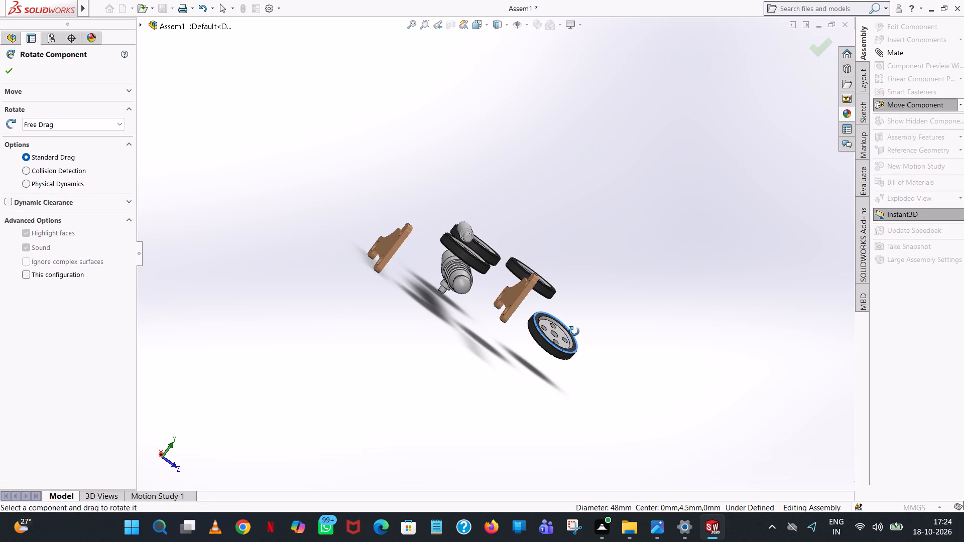
left_click_drag(574, 331, 663, 434)
left_click_drag(535, 320, 565, 311)
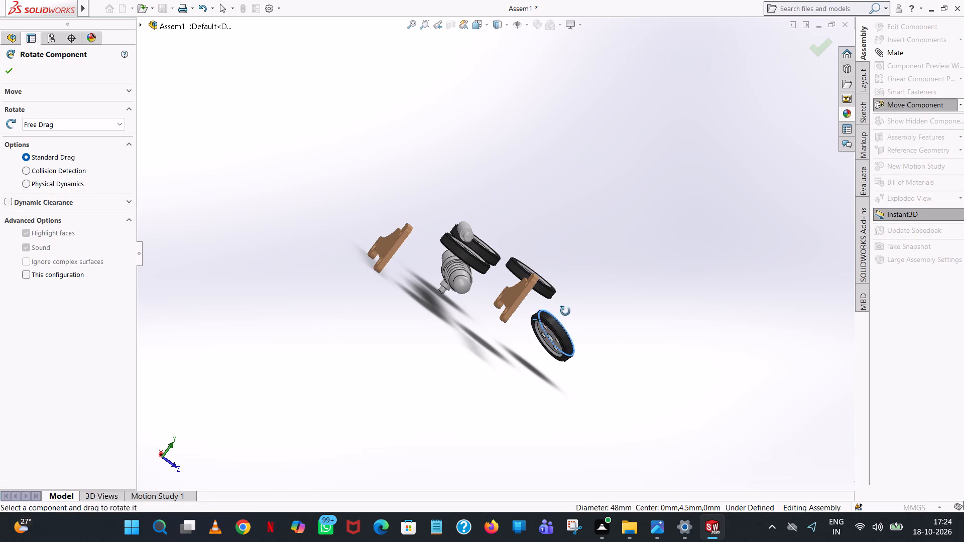
left_click_drag(565, 311, 682, 284)
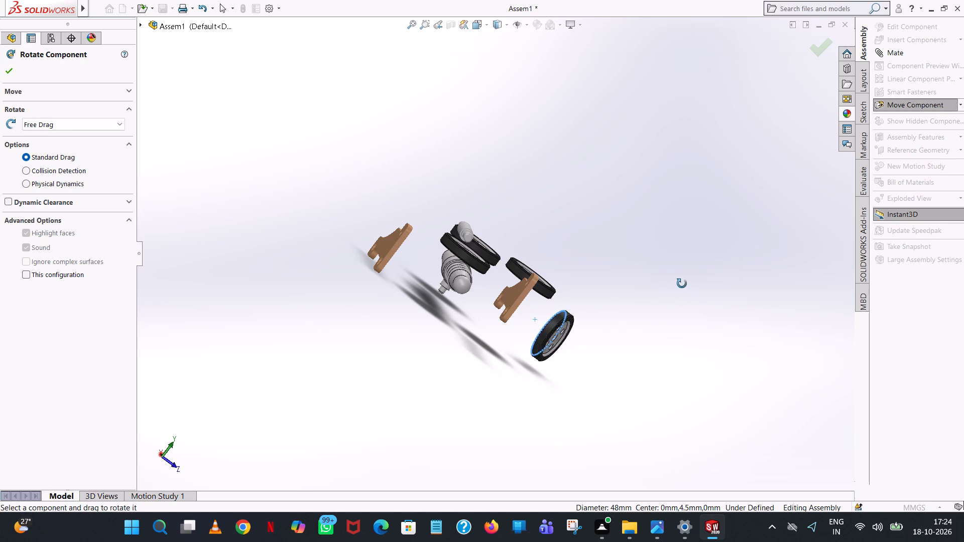
left_click_drag(682, 284, 728, 283)
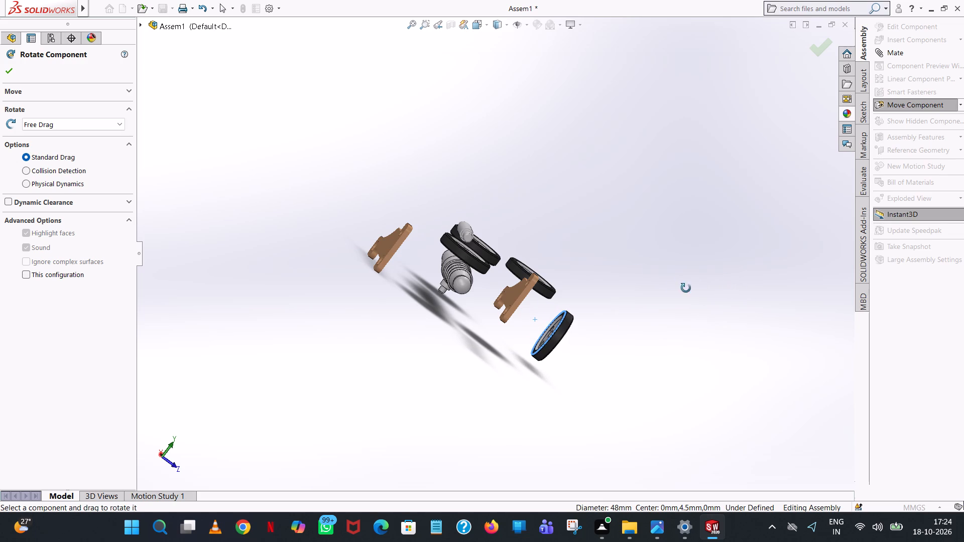
left_click(661, 288)
Rotate the wheel beside the fixed carriage until it is roughly parallel to the carriage plate.
left_click(545, 286)
left_click_drag(545, 287, 520, 387)
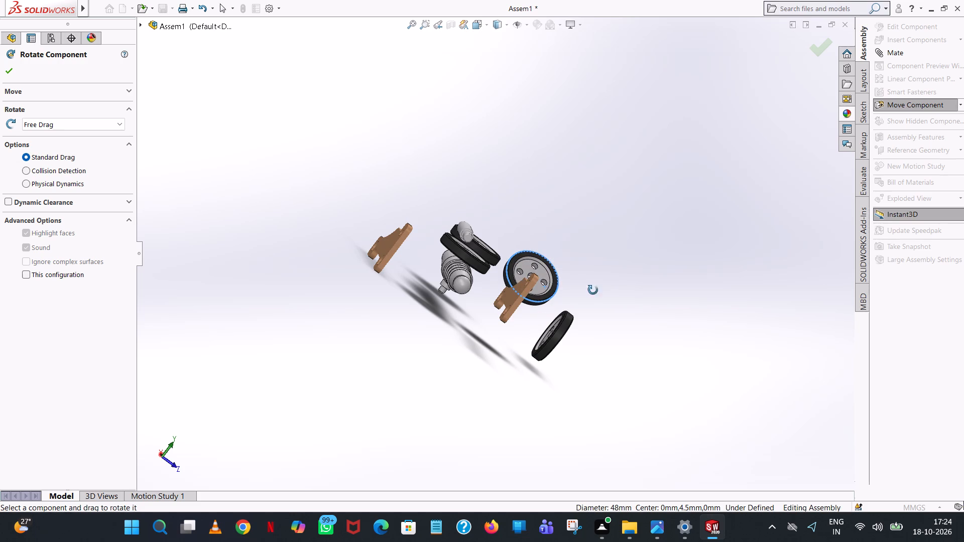
left_click_drag(548, 282, 541, 388)
left_click_drag(546, 287, 563, 314)
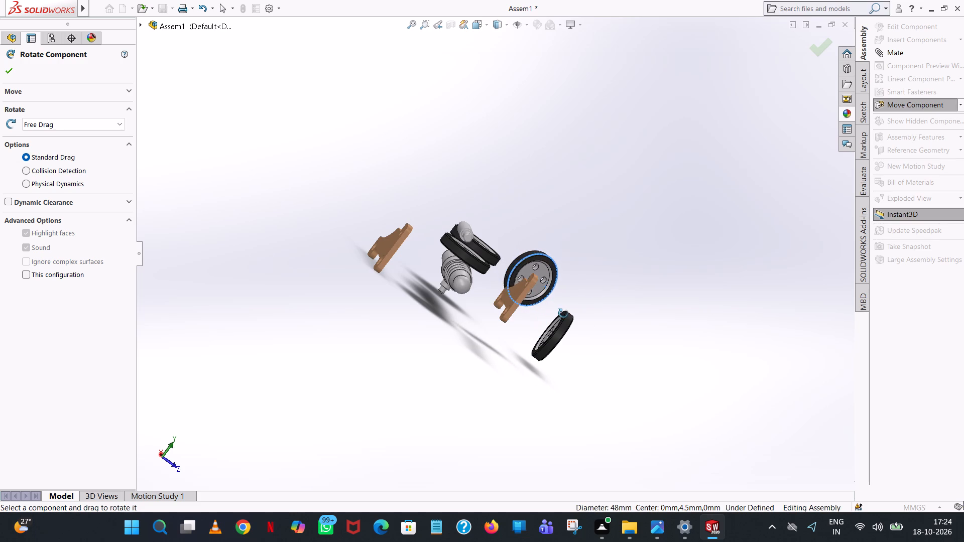
left_click_drag(563, 314, 626, 370)
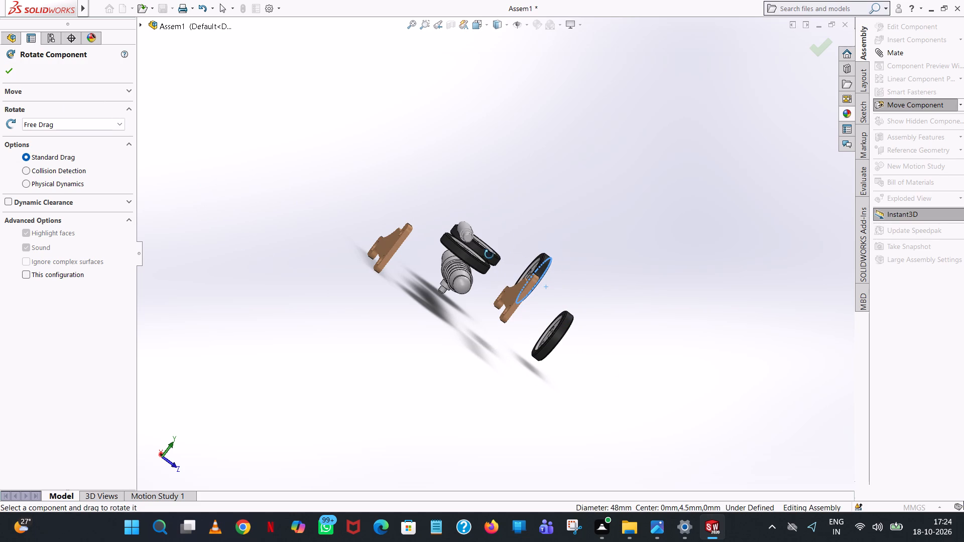
Rotate the two wheels near the barrel out of their tilted orientation, turning the front one edge-on like the carriages.
left_click_drag(486, 253, 556, 131)
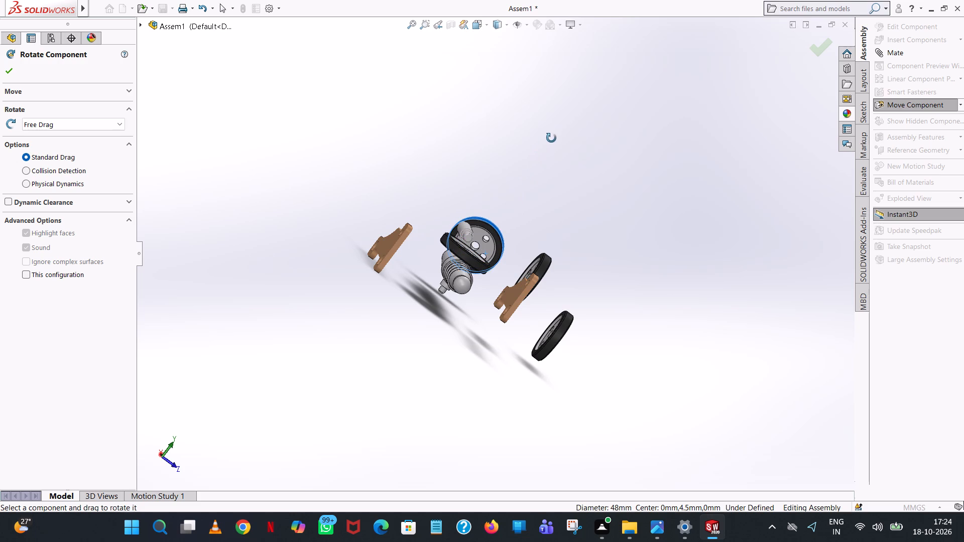
left_click_drag(472, 267, 513, 126)
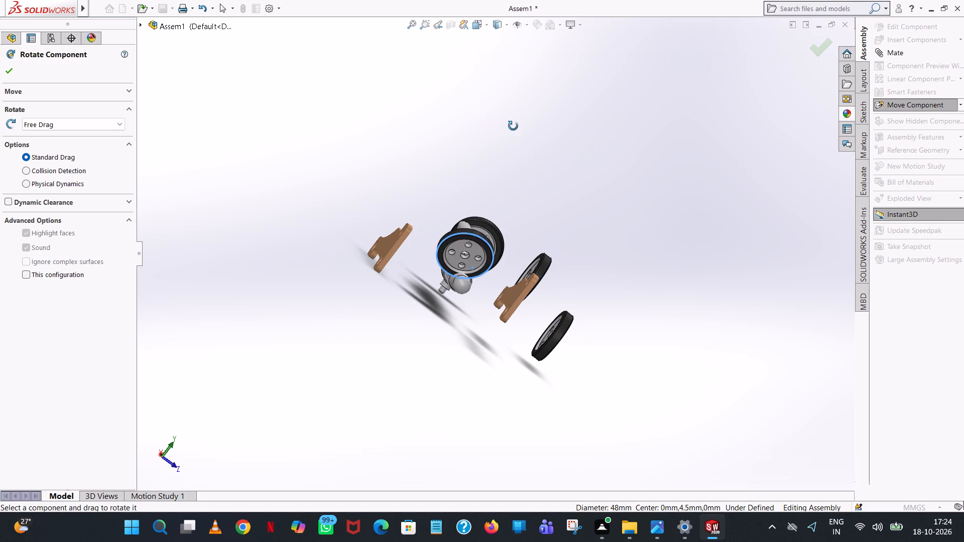
left_click_drag(513, 126, 617, 49)
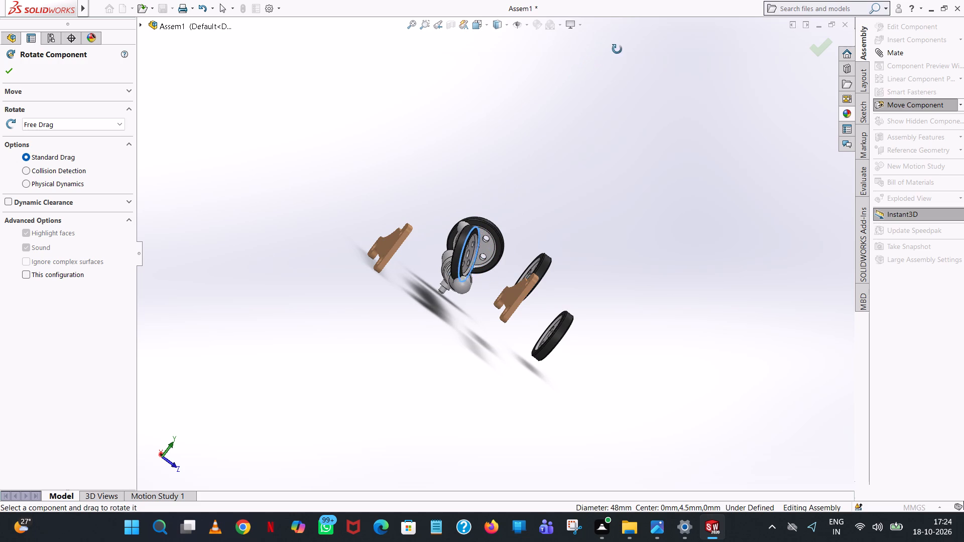
left_click_drag(617, 49, 628, 53)
left_click_drag(488, 237, 505, 193)
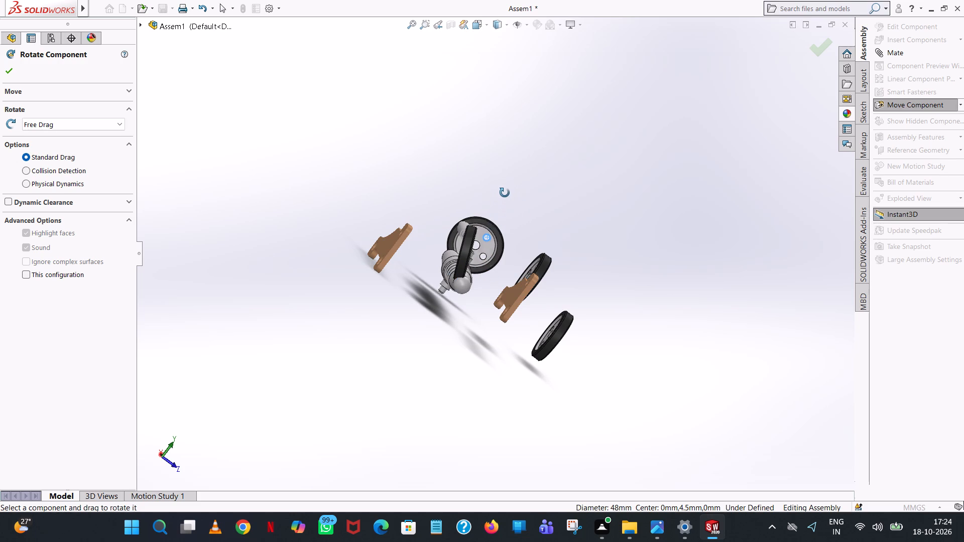
left_click_drag(505, 193, 510, 184)
left_click(15, 71)
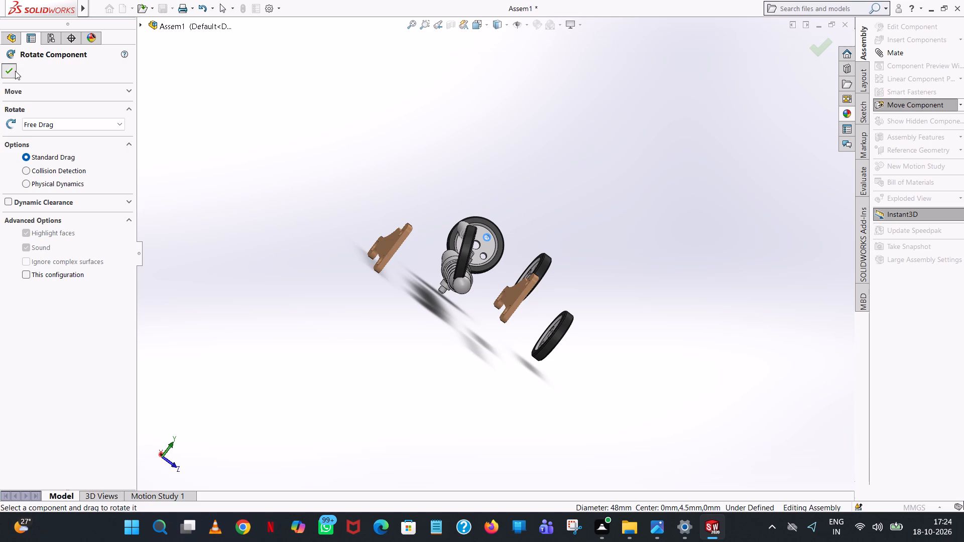
Add a concentric mate between the centre bore of wheel<2> and the large corner hole of the fixed carriage.
middle_click_drag(641, 283, 560, 251)
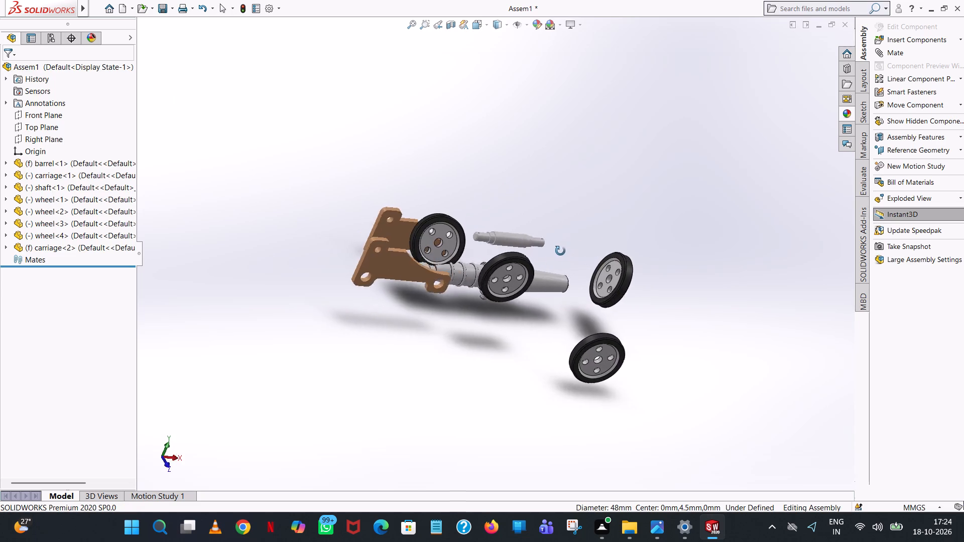
middle_click_drag(560, 251, 561, 224)
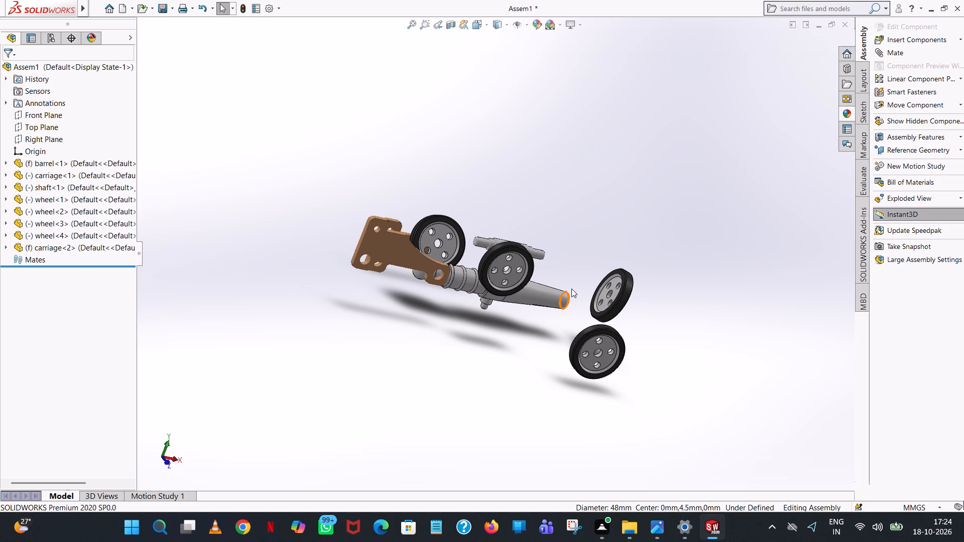
left_click(906, 55)
left_click(25, 262)
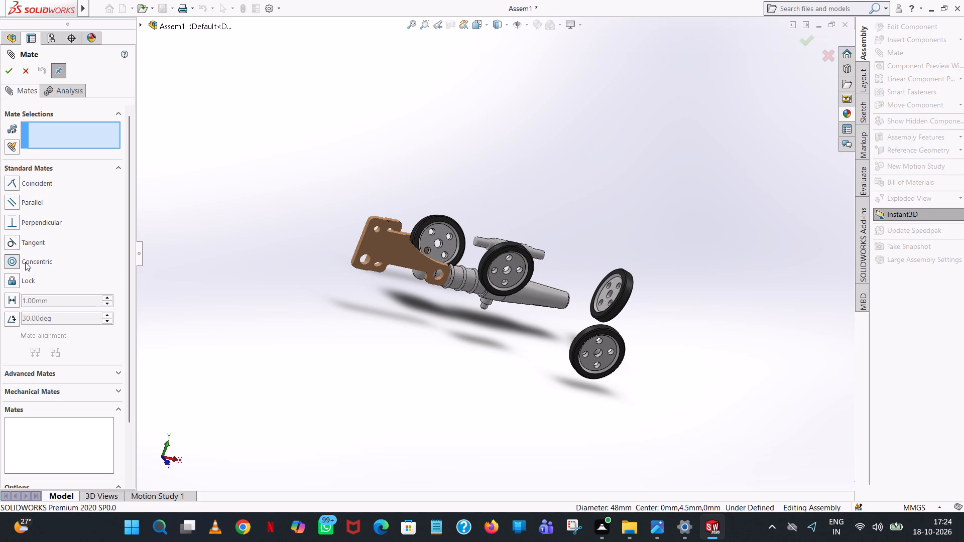
scroll(508, 271, "down", 7)
left_click(502, 262)
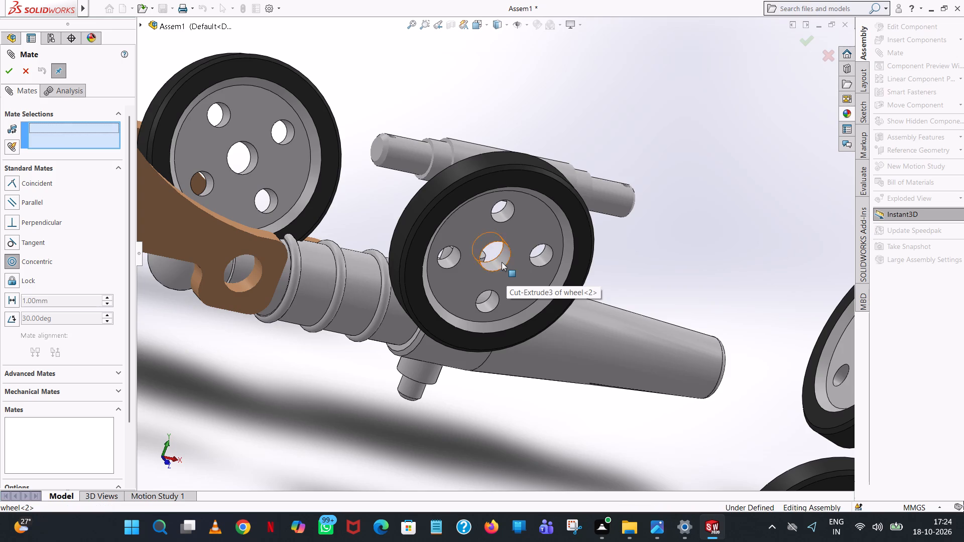
scroll(337, 319, "up", 5)
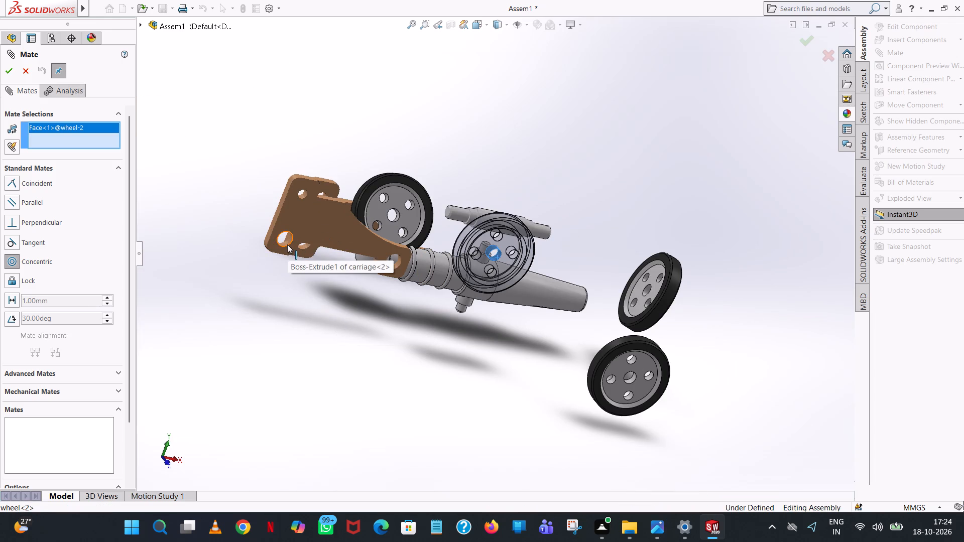
left_click(288, 242)
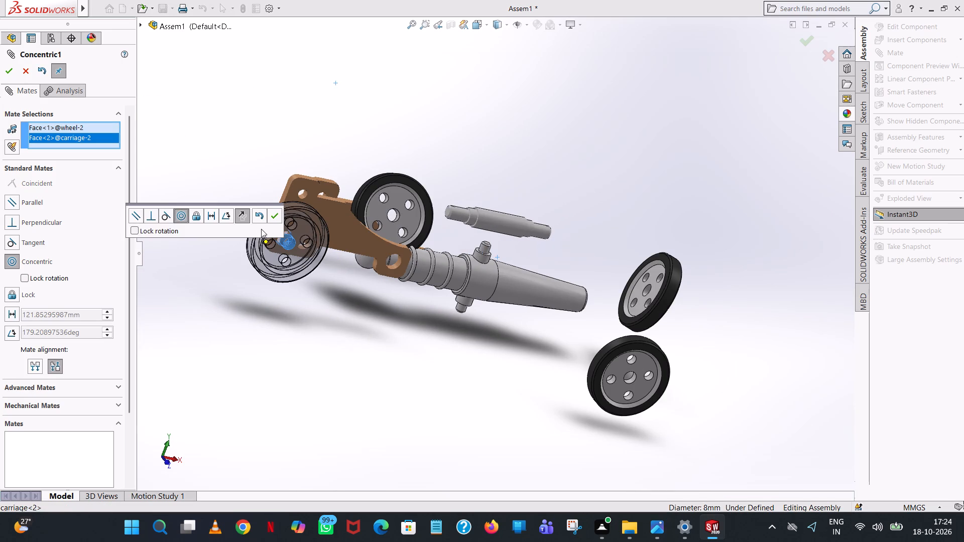
left_click(274, 219)
Slide the mated wheel along its axis to the outer side of the fixed carriage and finish mating.
scroll(240, 204, "up", 1)
middle_click_drag(240, 204, 288, 201)
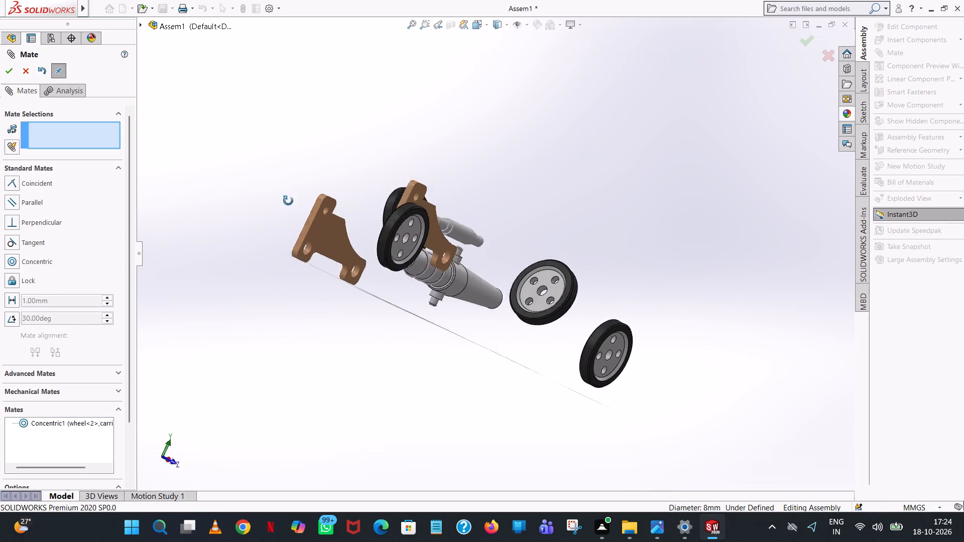
middle_click_drag(288, 201, 323, 223)
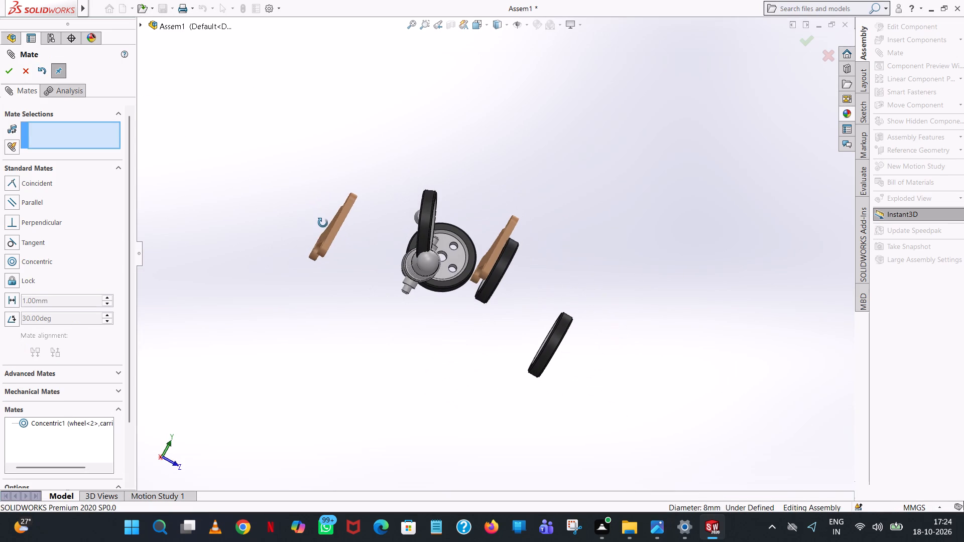
middle_click_drag(323, 223, 323, 235)
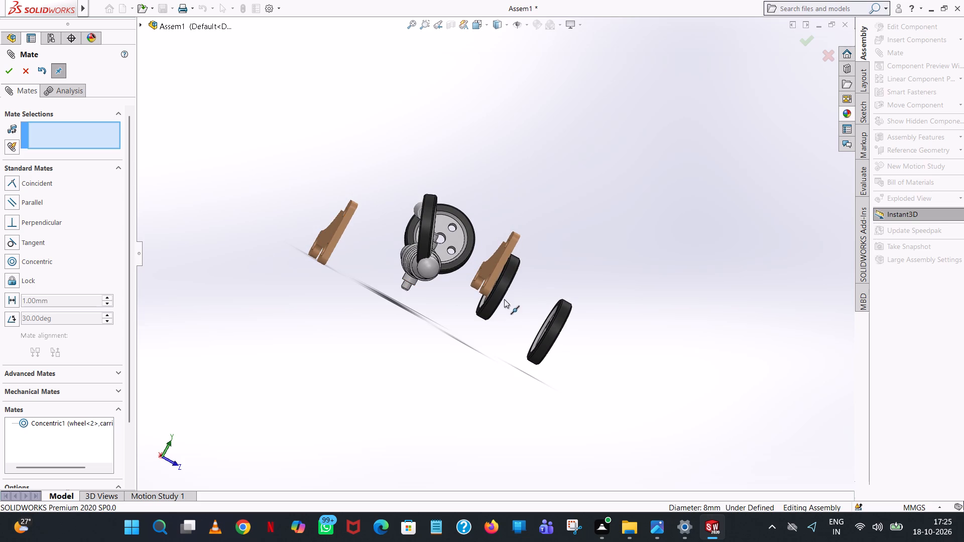
left_click_drag(500, 296, 504, 306)
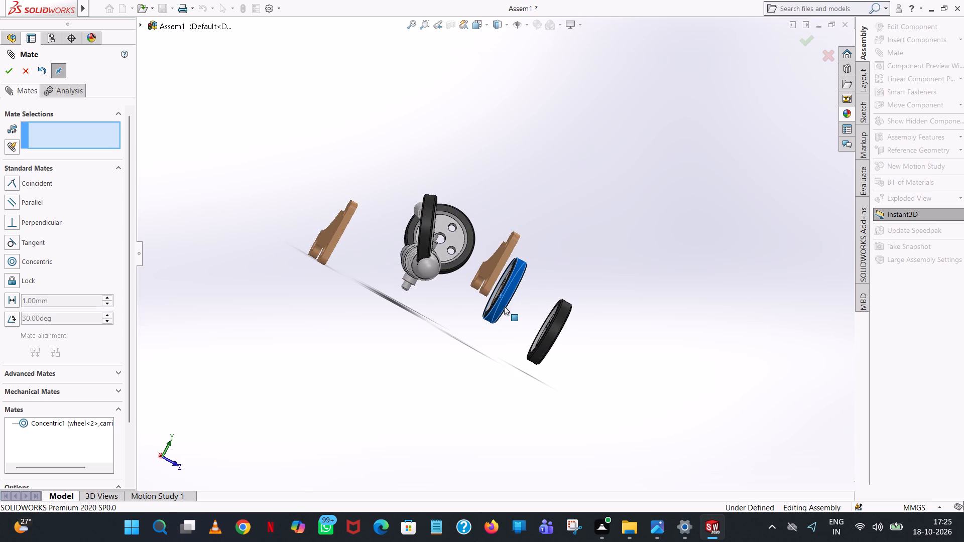
left_click_drag(504, 306, 504, 306)
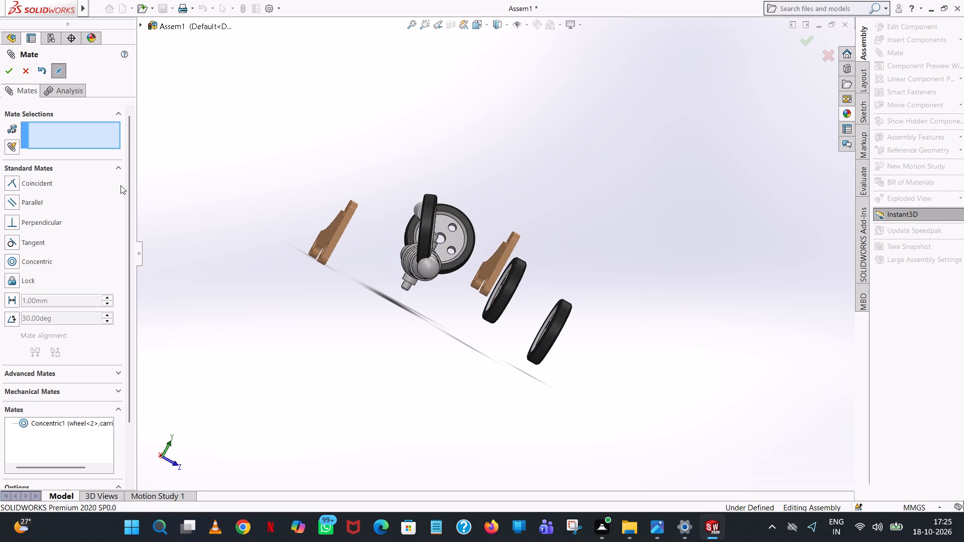
scroll(415, 277, "up", 1)
scroll(449, 286, "down", 1)
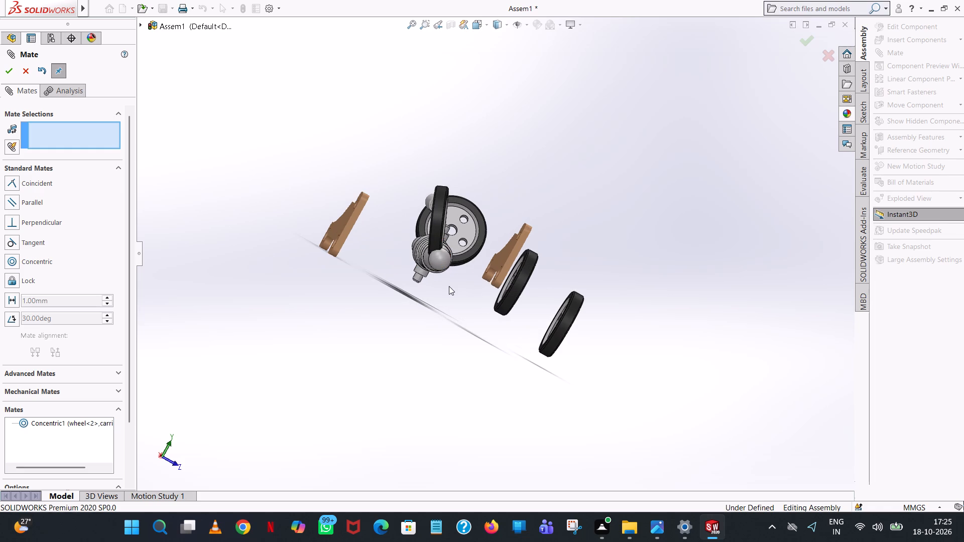
middle_click_drag(449, 288, 451, 324)
scroll(447, 321, "up", 3)
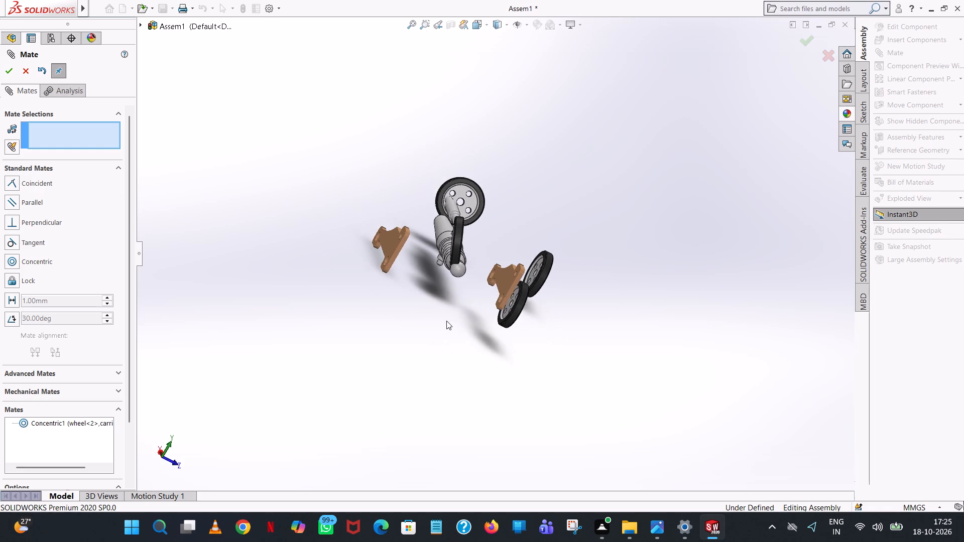
scroll(446, 321, "up", 2)
scroll(446, 321, "down", 4)
scroll(596, 188, "down", 2)
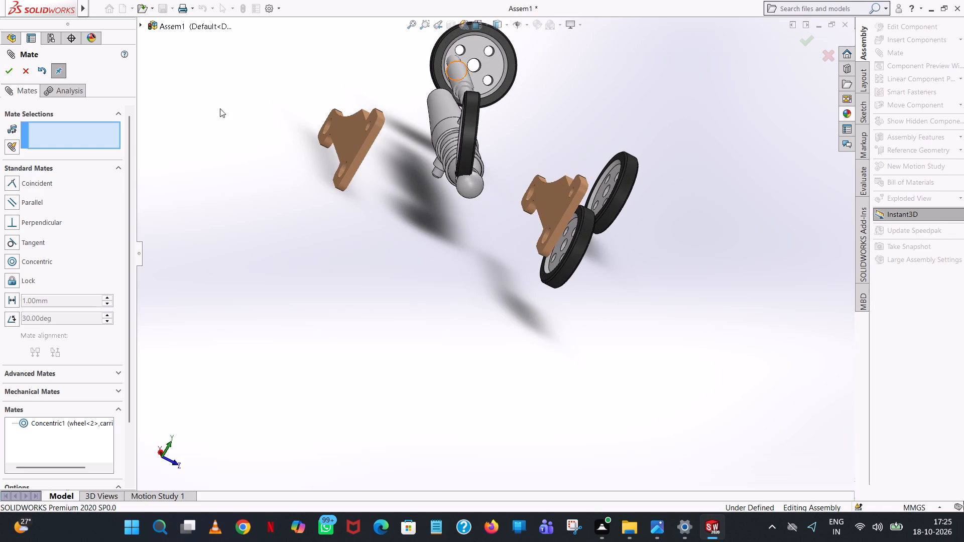
left_click(10, 71)
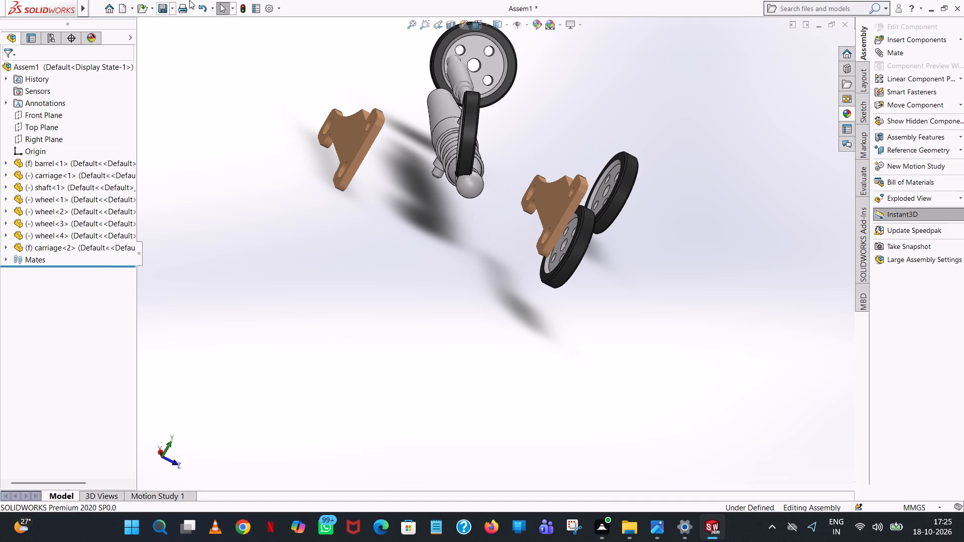
Move the shaft out from among the wheels and barrel to the open space between the two carriages.
left_click_drag(458, 73, 432, 164)
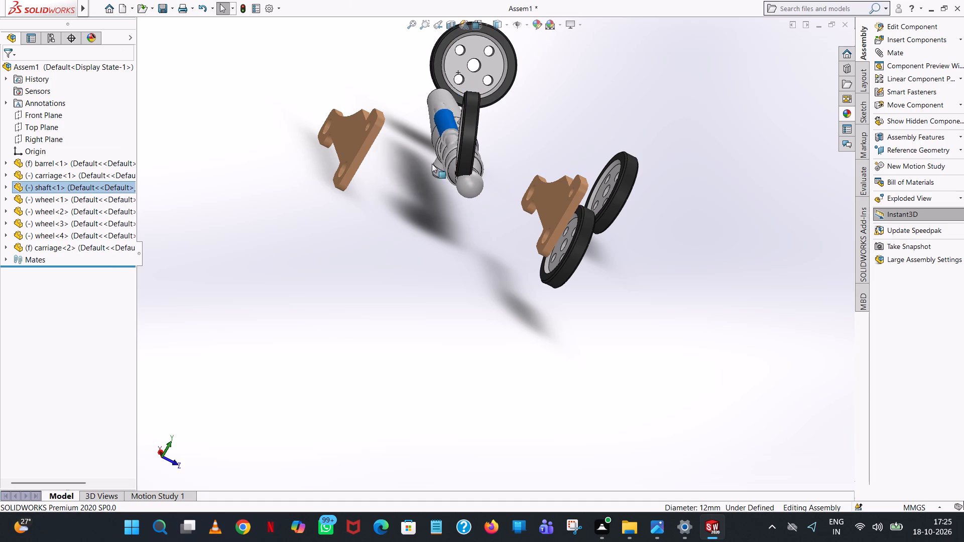
left_click_drag(432, 164, 421, 231)
left_click(480, 226)
Add a second copy of the shaft, placed beside the first one on the unfixed carriage's side.
left_click_drag(414, 239, 390, 247, "ctrl")
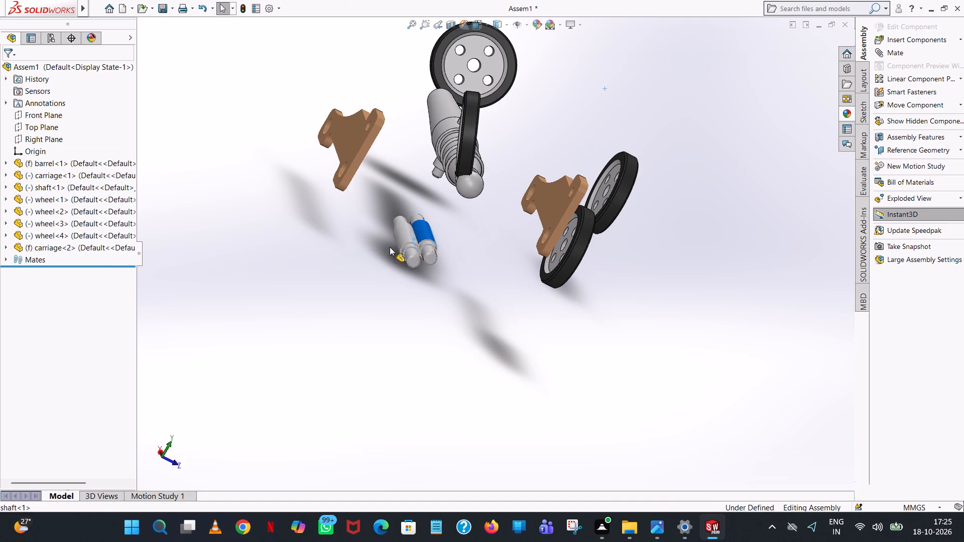
left_click_drag(390, 247, 340, 260, "ctrl")
left_click(460, 268)
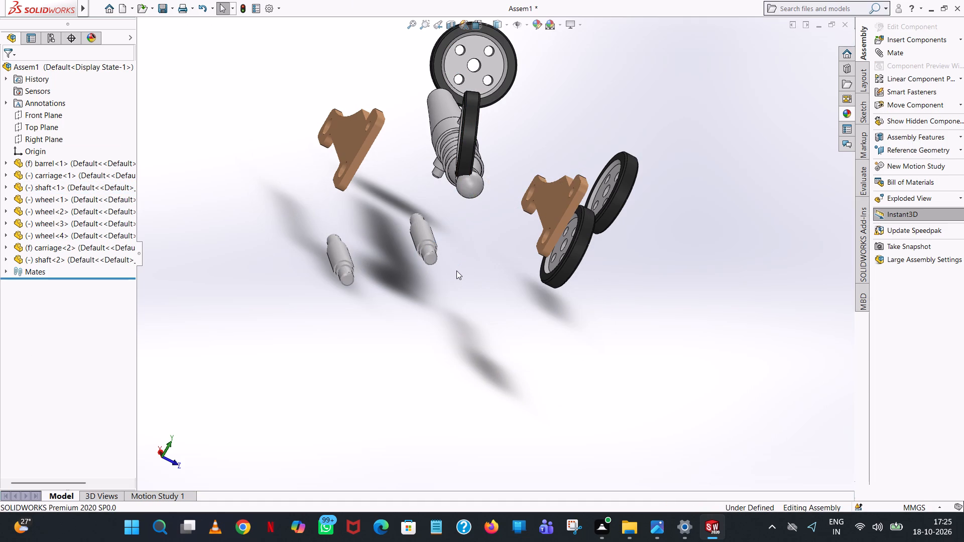
Add a concentric mate between the end journal of shaft<2> and the centre bore of wheel<2>.
left_click(911, 53)
middle_click_drag(485, 284, 533, 396)
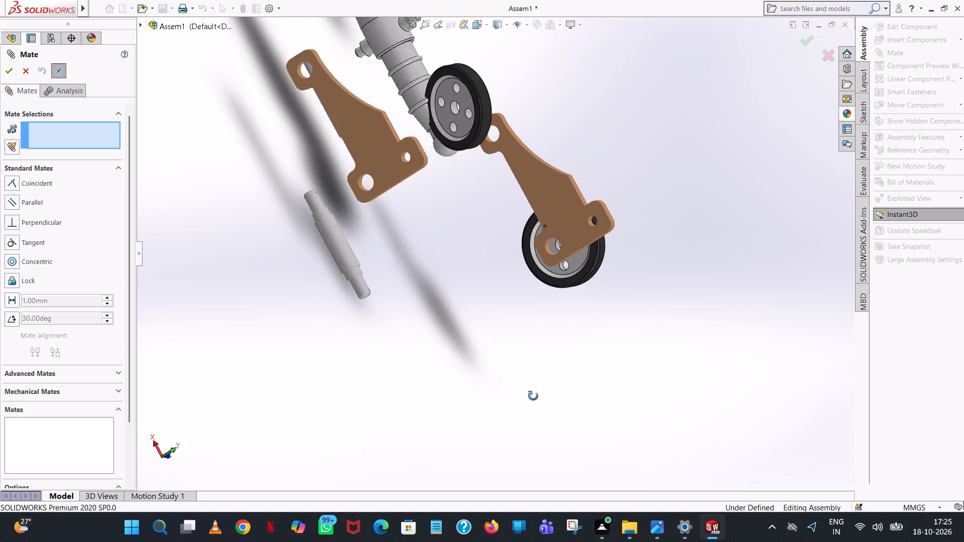
middle_click_drag(533, 396, 563, 392)
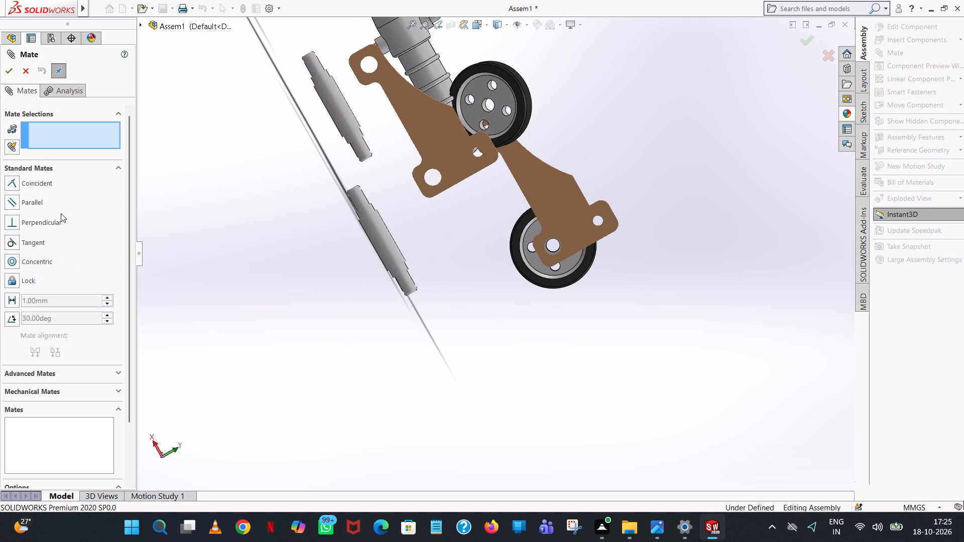
left_click(31, 261)
left_click(407, 279)
left_click(406, 285)
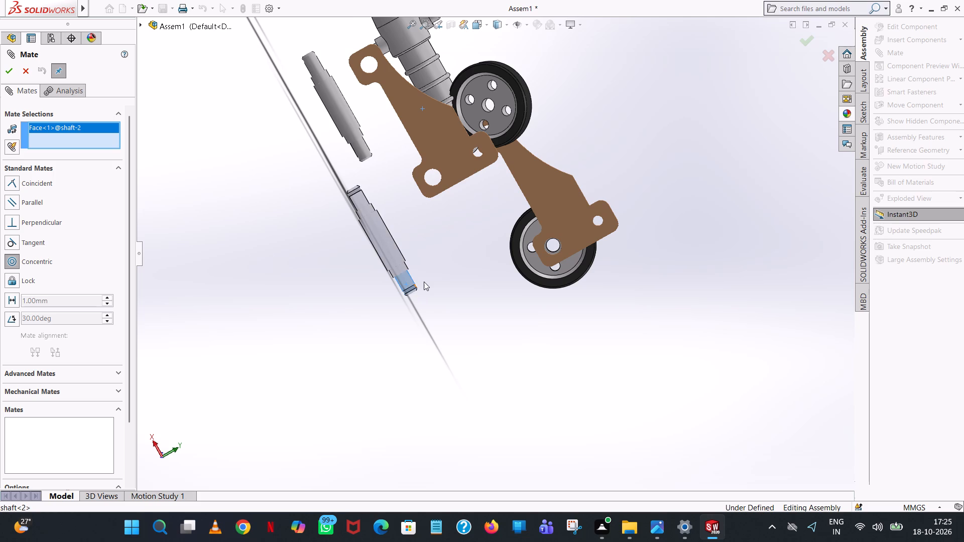
scroll(590, 242, "down", 4)
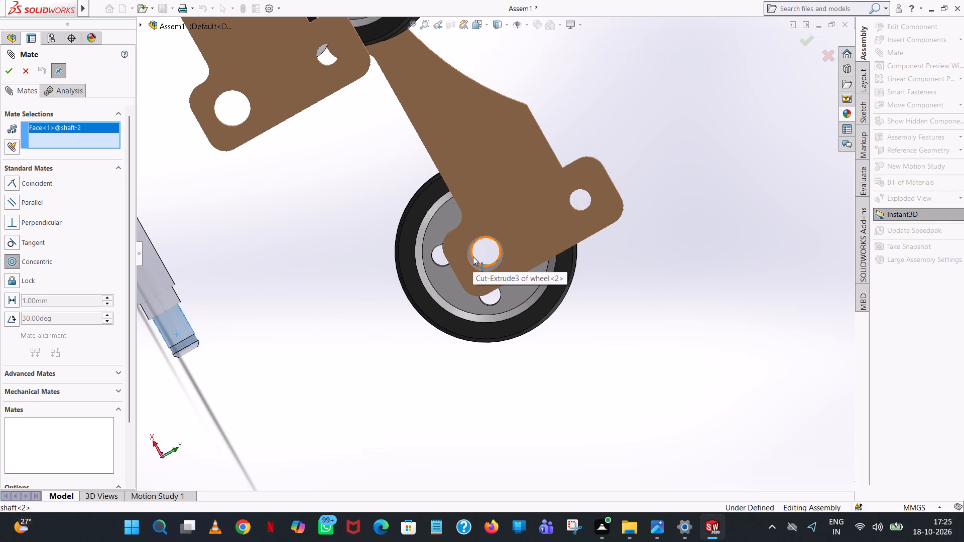
left_click(473, 256)
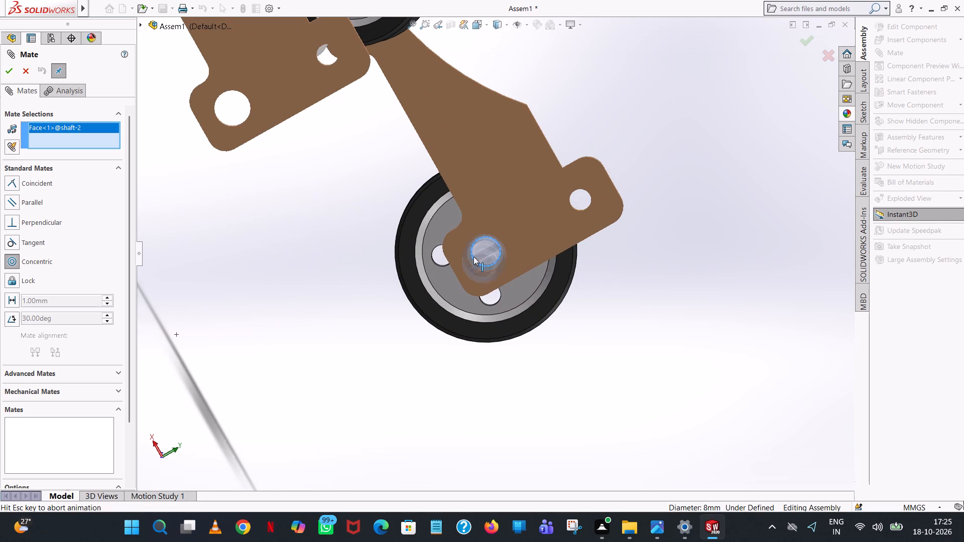
left_click(581, 278)
Slide shaft<2> back and forth along its axis, leaving its end journal through the fixed carriage's hole, short of the wheel.
middle_click_drag(585, 287, 531, 291)
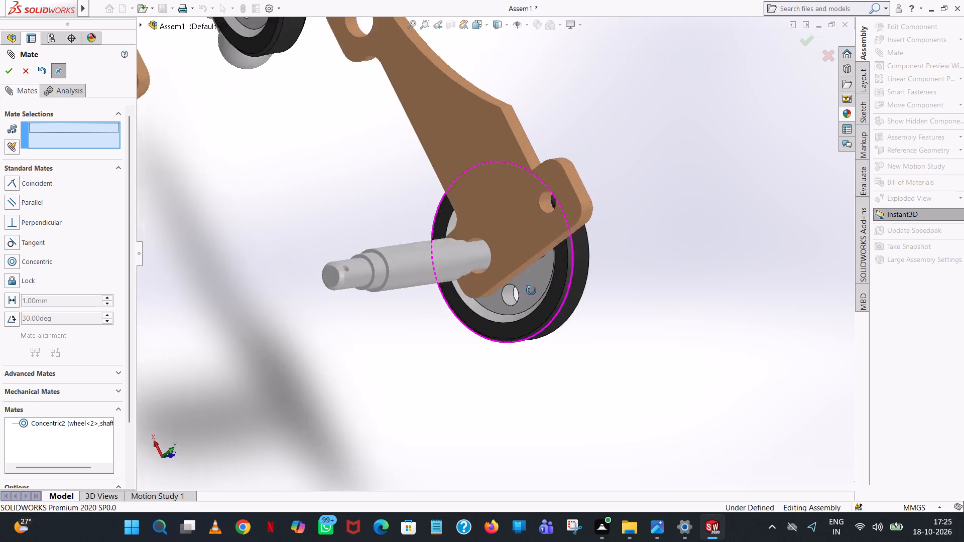
middle_click_drag(531, 291, 476, 216)
left_click_drag(411, 293, 440, 300)
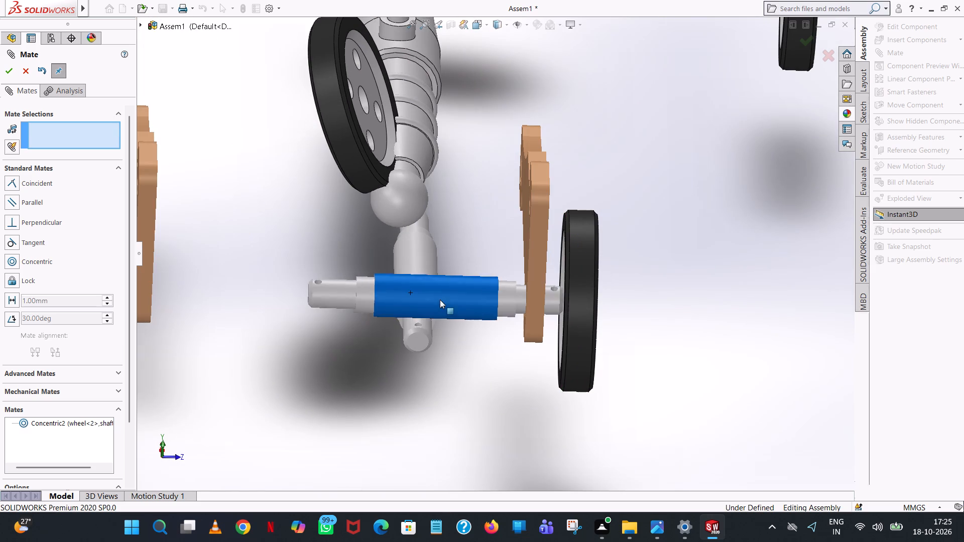
left_click_drag(440, 300, 454, 305)
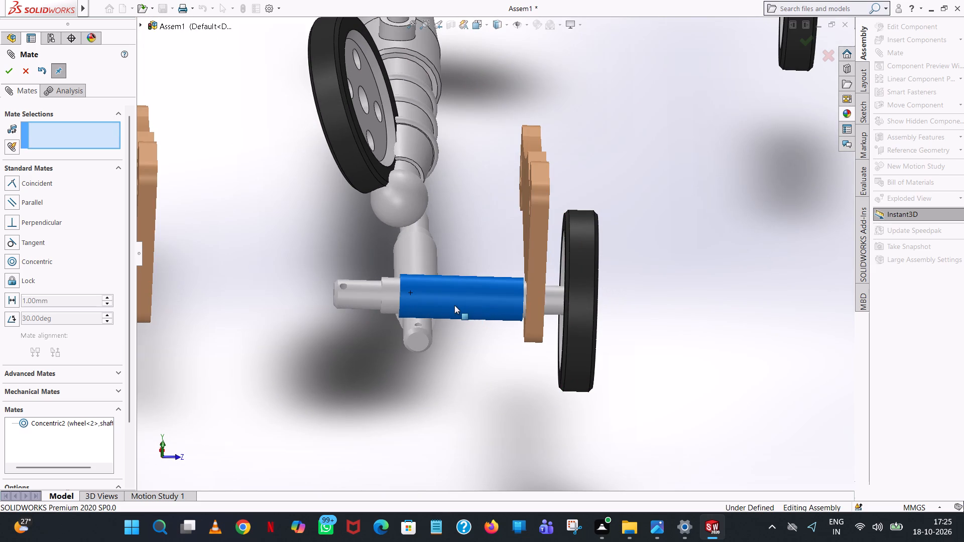
left_click_drag(454, 305, 466, 309)
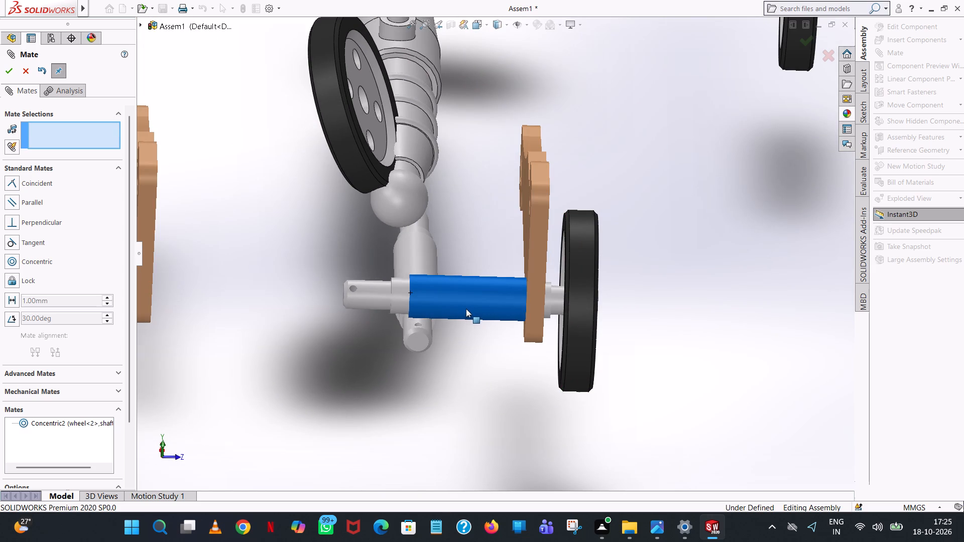
left_click_drag(466, 309, 448, 303)
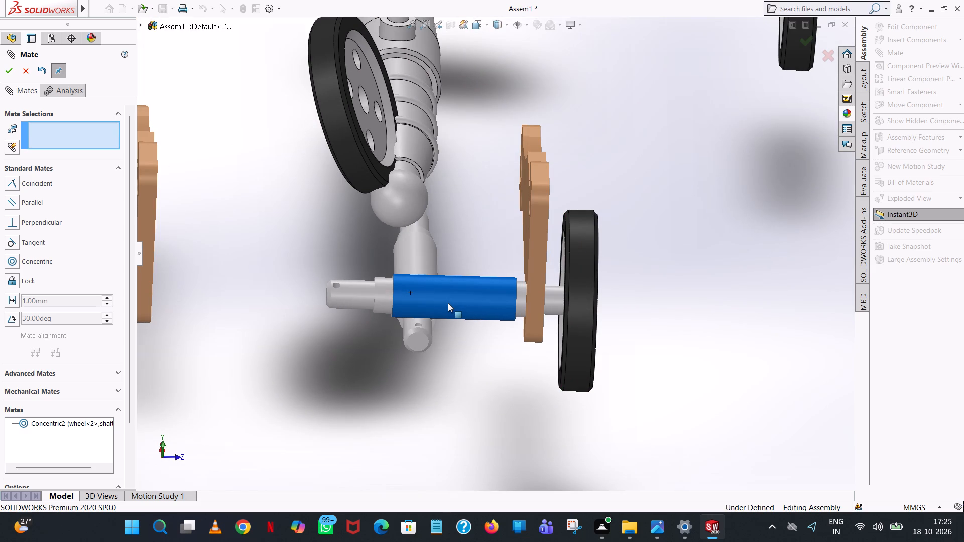
left_click_drag(448, 303, 423, 296)
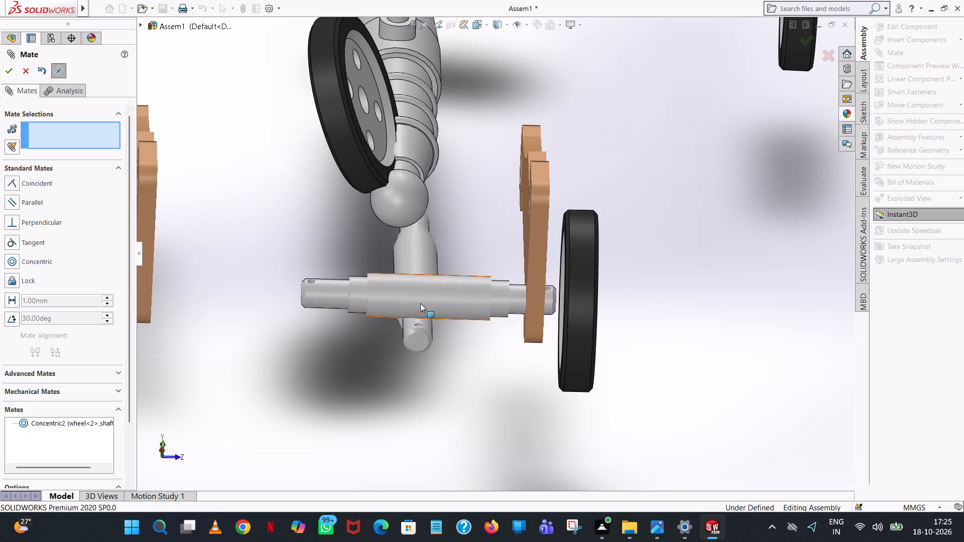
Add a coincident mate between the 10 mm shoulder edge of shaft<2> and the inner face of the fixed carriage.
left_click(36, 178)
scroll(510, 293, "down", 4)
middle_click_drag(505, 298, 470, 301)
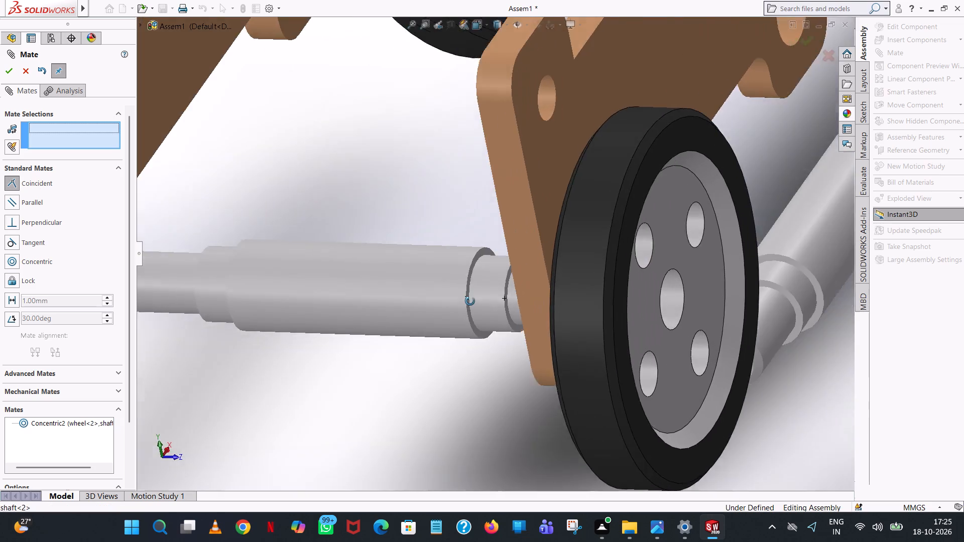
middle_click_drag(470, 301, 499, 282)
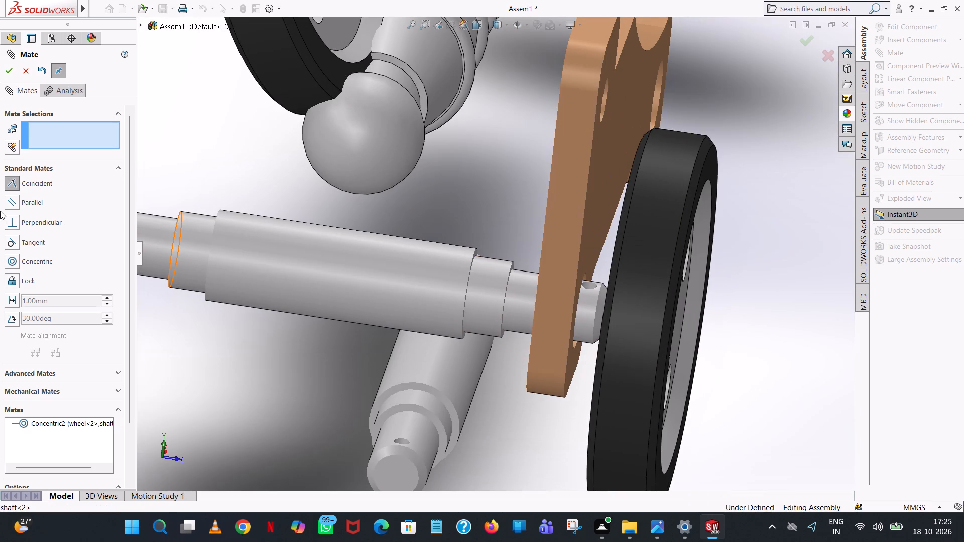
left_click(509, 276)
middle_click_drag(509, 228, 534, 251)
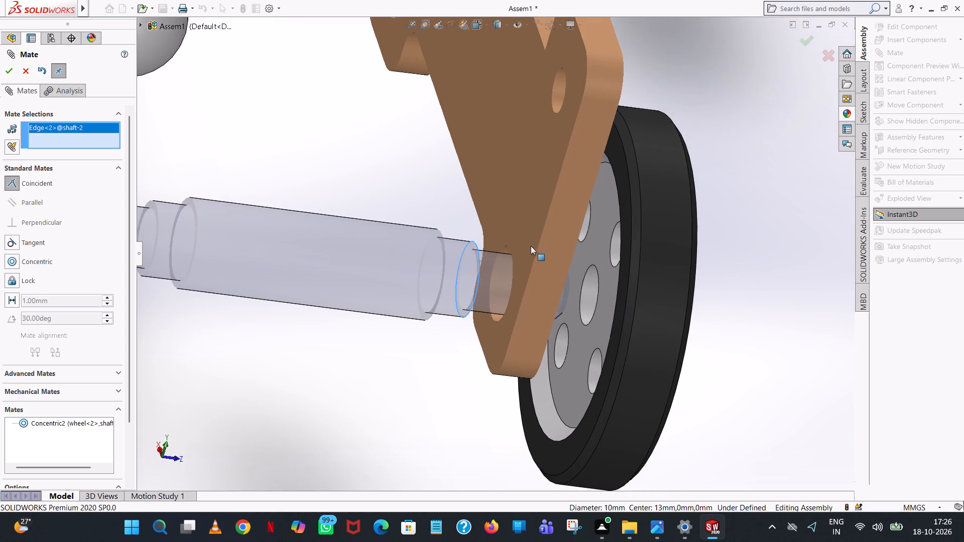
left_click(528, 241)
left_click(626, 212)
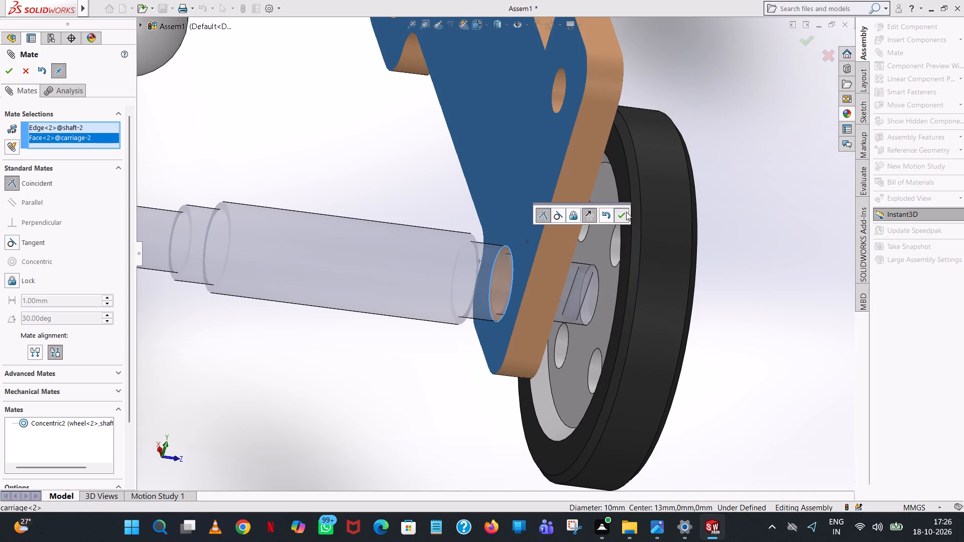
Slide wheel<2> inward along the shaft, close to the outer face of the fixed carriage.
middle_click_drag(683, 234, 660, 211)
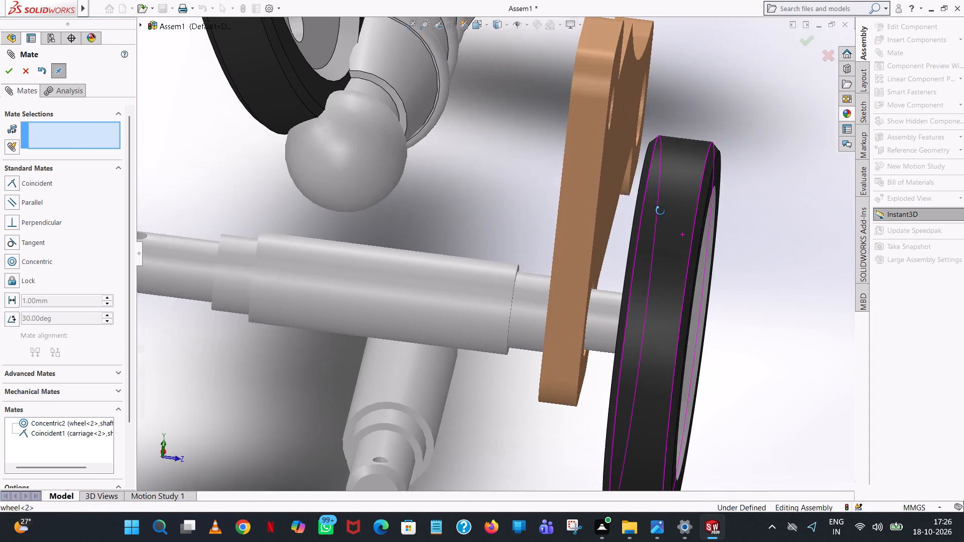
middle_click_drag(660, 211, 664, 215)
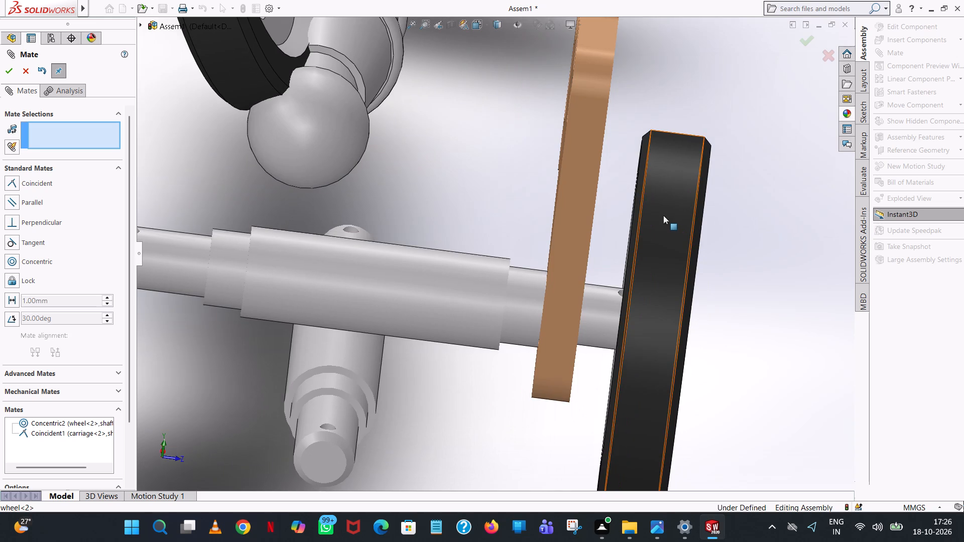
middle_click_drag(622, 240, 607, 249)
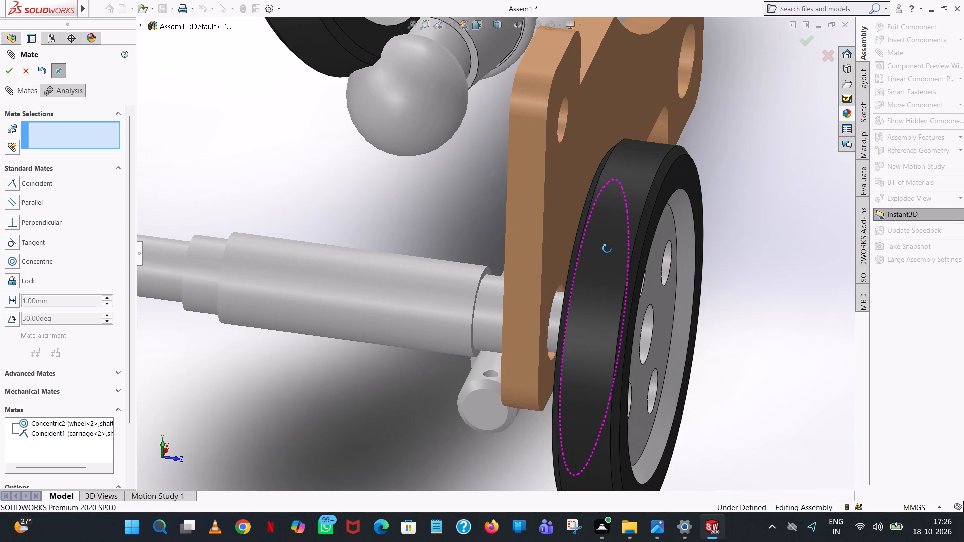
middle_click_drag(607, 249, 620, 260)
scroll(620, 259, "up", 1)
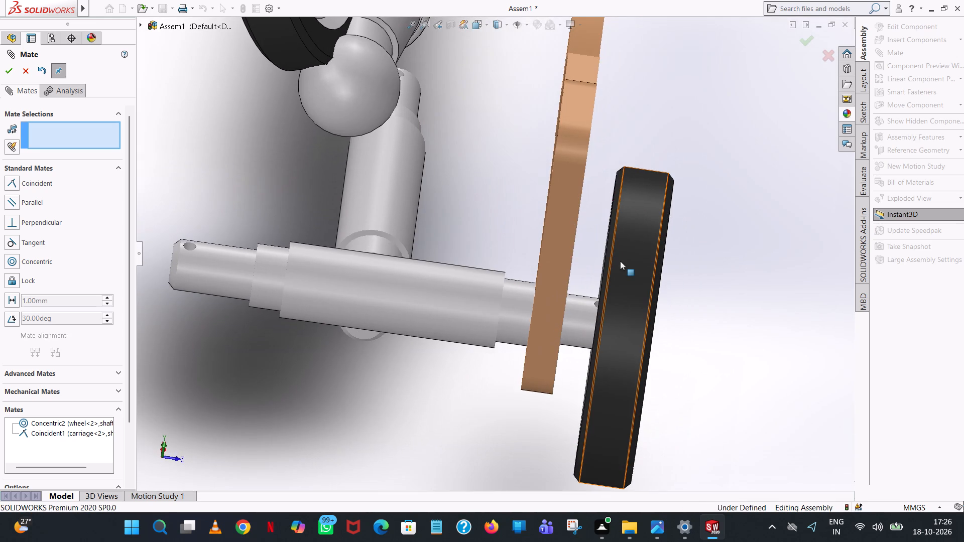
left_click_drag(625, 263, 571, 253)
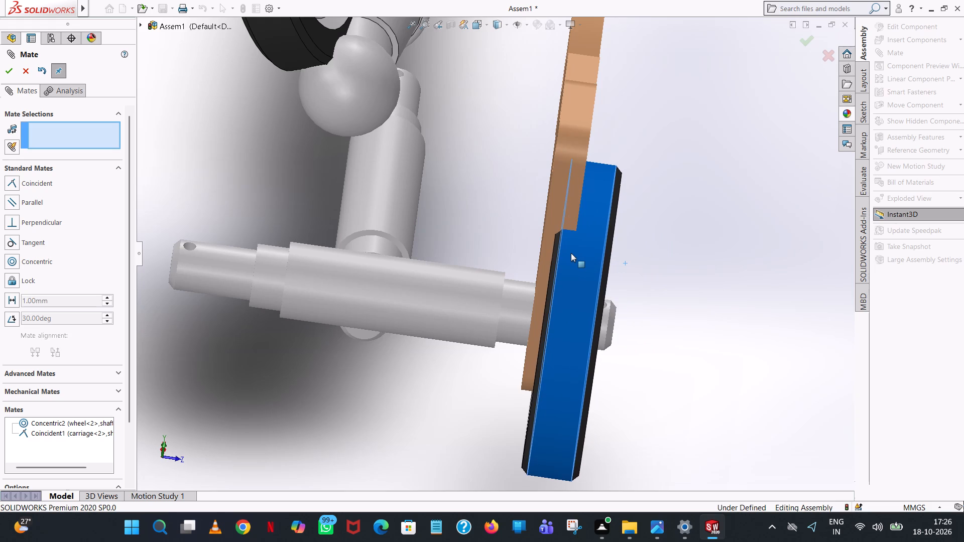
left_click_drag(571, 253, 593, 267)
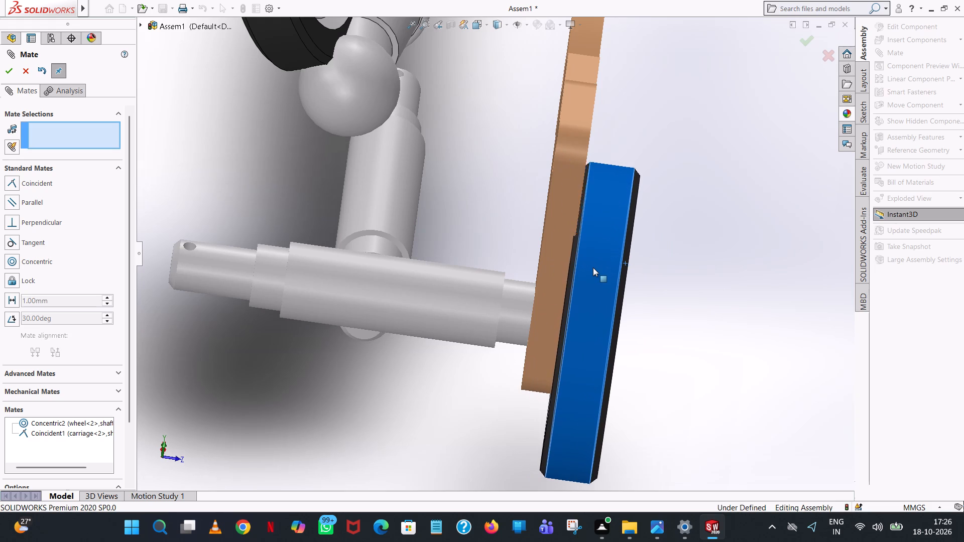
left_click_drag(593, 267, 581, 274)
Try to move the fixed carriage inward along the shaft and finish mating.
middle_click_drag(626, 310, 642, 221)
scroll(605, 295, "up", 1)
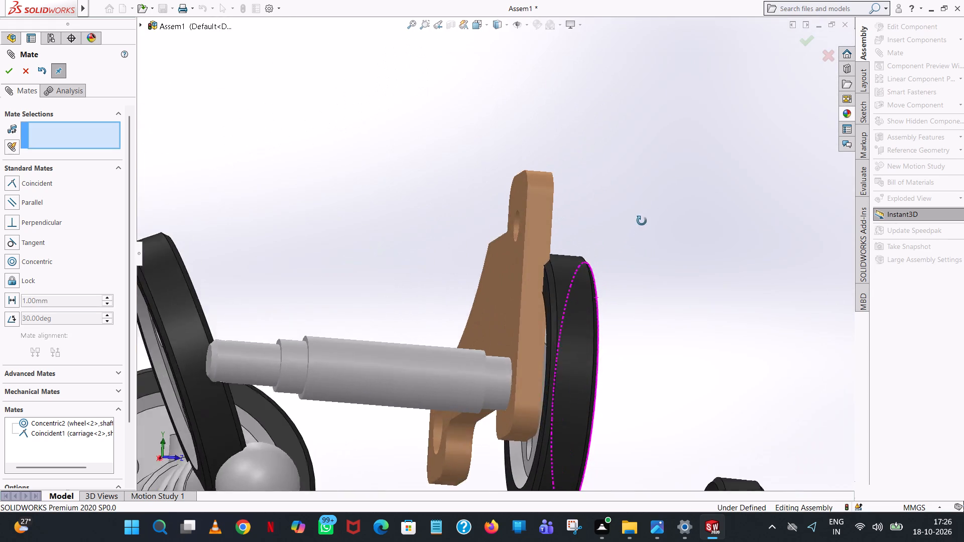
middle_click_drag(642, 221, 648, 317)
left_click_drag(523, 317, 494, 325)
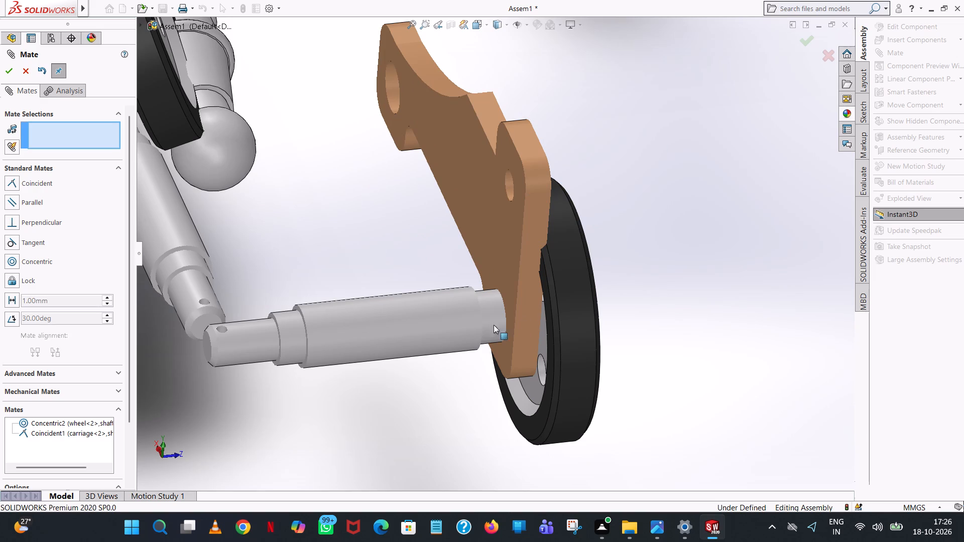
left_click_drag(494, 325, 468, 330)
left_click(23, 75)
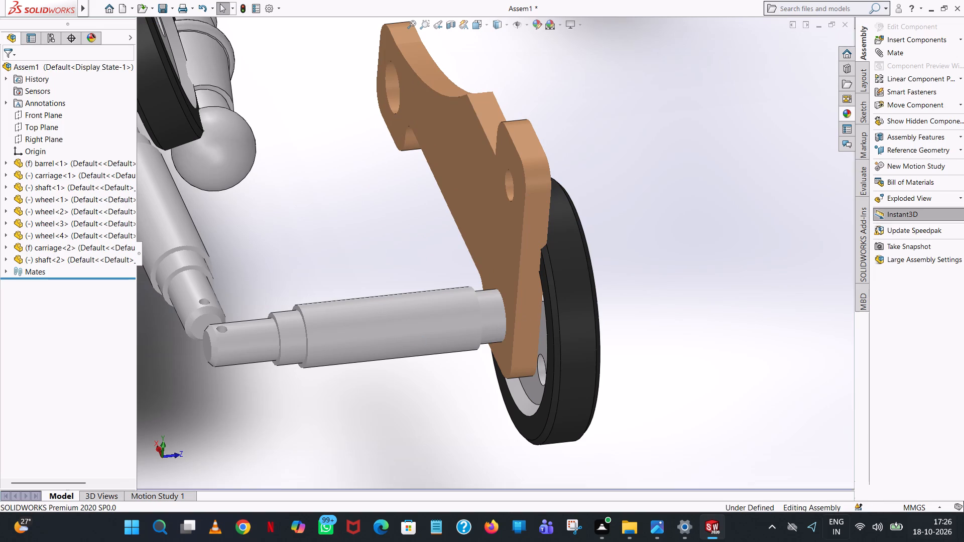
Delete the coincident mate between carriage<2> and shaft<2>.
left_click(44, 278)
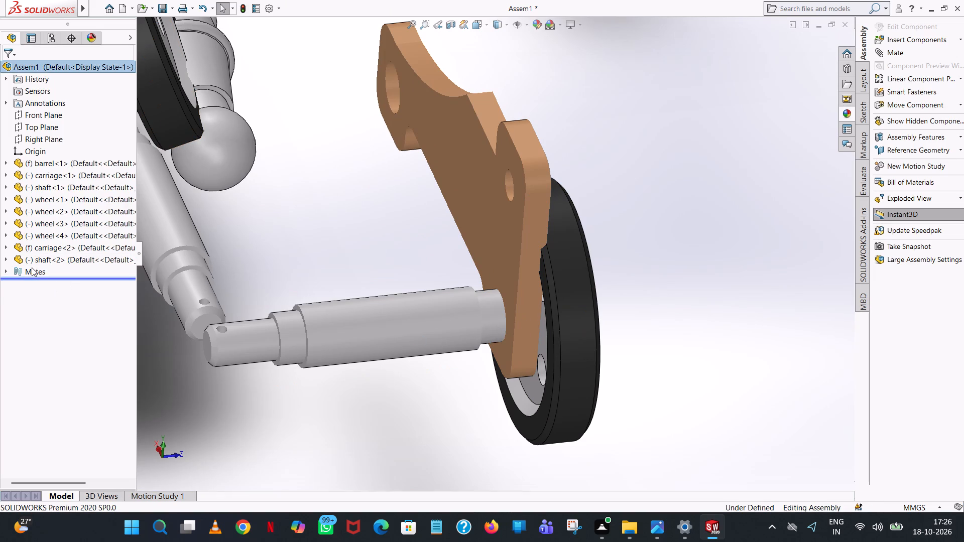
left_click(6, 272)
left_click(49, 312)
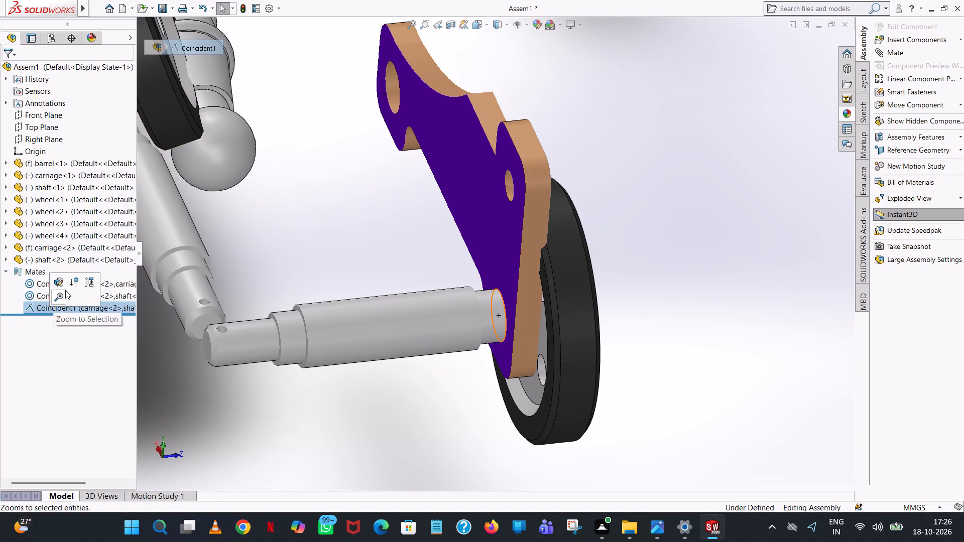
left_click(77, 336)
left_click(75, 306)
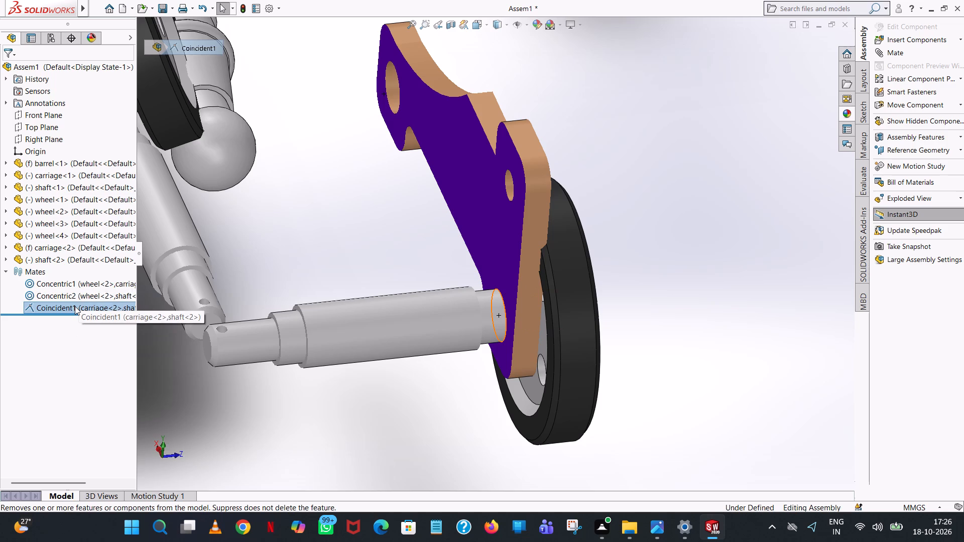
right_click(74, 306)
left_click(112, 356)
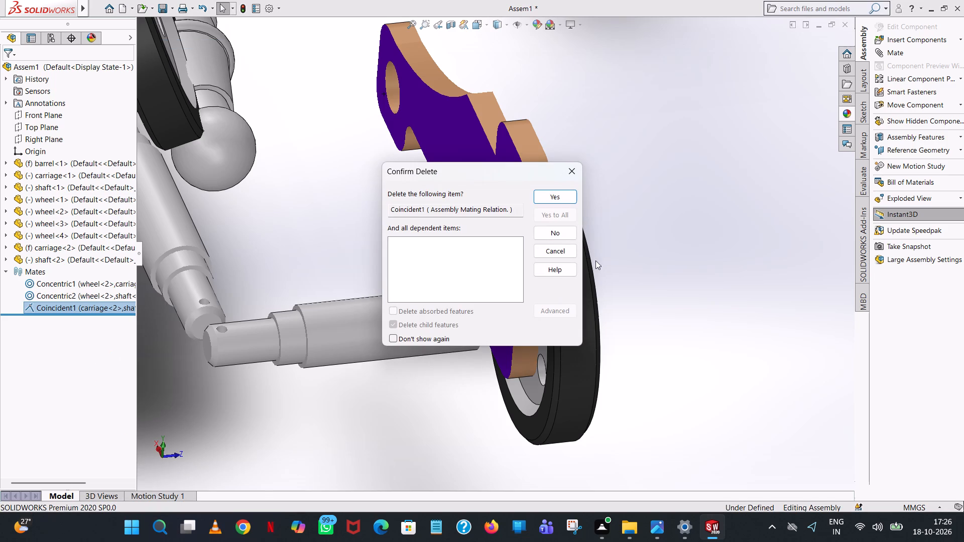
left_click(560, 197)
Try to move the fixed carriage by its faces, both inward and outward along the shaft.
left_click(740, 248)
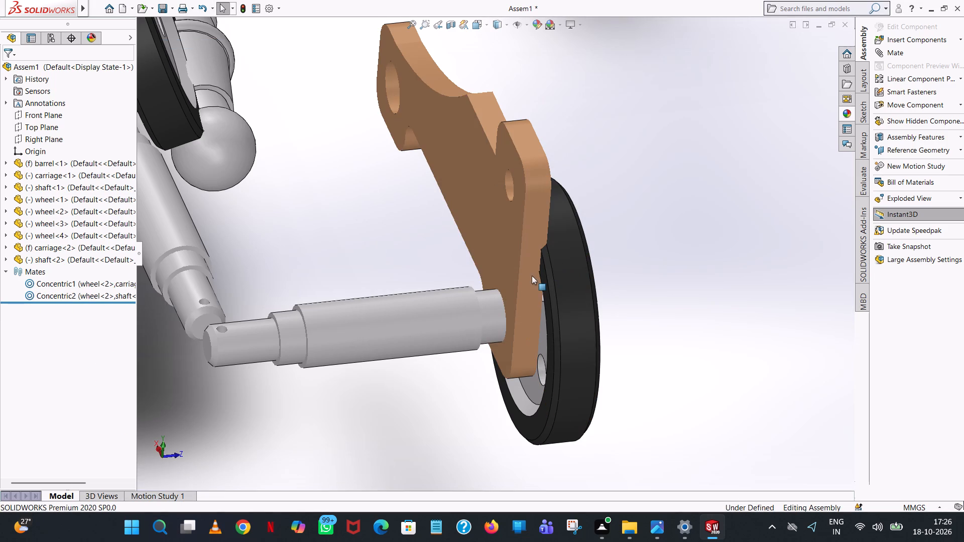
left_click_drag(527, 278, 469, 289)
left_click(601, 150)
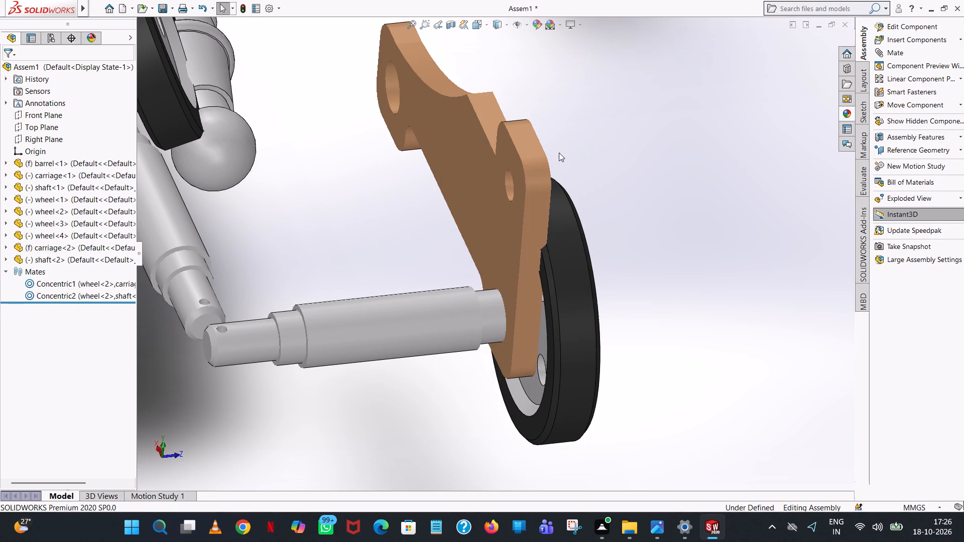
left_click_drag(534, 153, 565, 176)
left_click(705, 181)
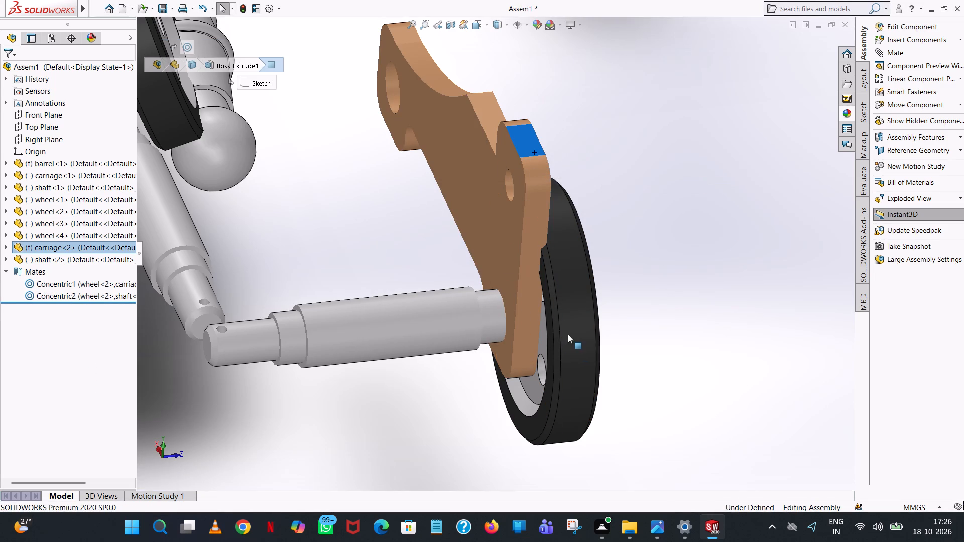
Slide wheel<2> outward along its axis, well clear of the fixed carriage and the shaft end.
left_click_drag(568, 334, 728, 319)
left_click_drag(498, 283, 544, 284)
left_click(581, 262)
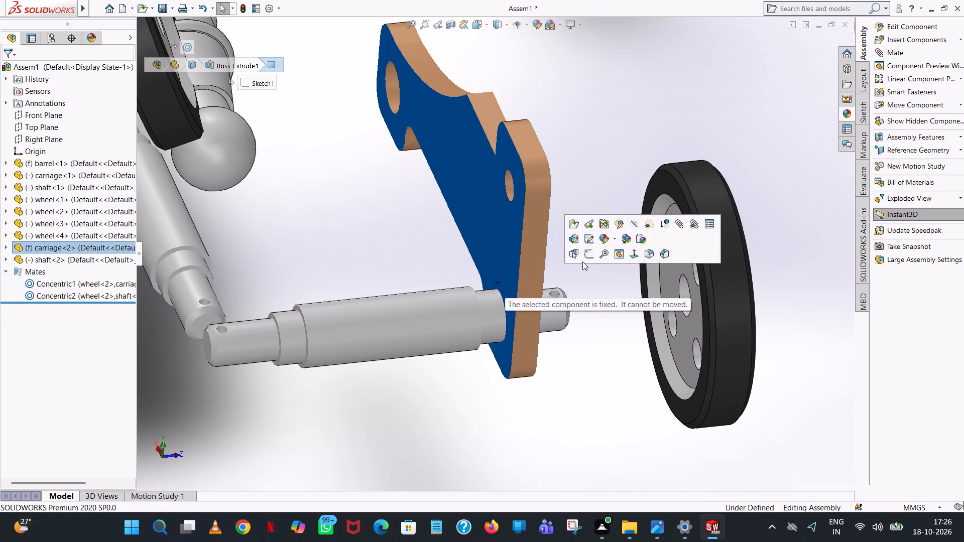
Delete the concentric mate between wheel<2> and shaft<2>.
middle_click_drag(547, 279, 526, 258)
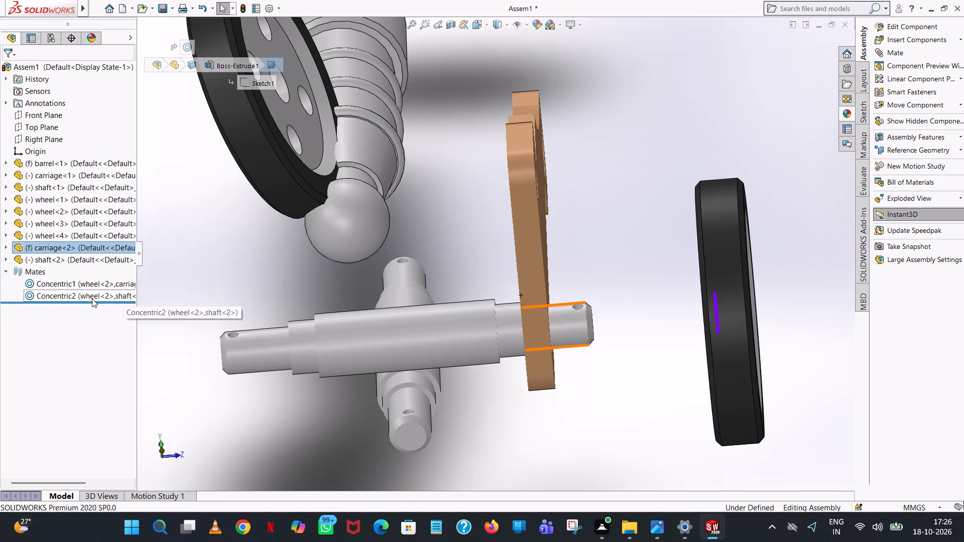
left_click(91, 296)
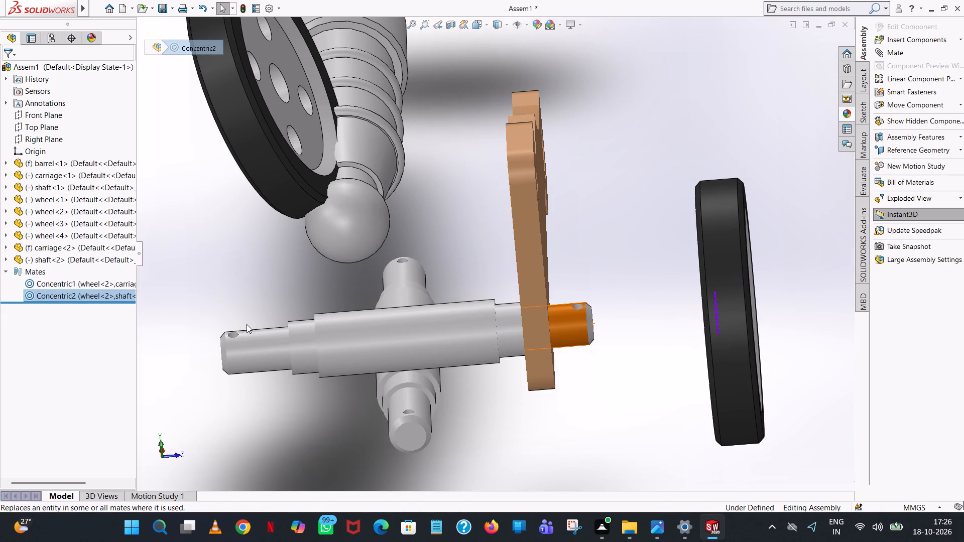
left_click(93, 296)
right_click(92, 297)
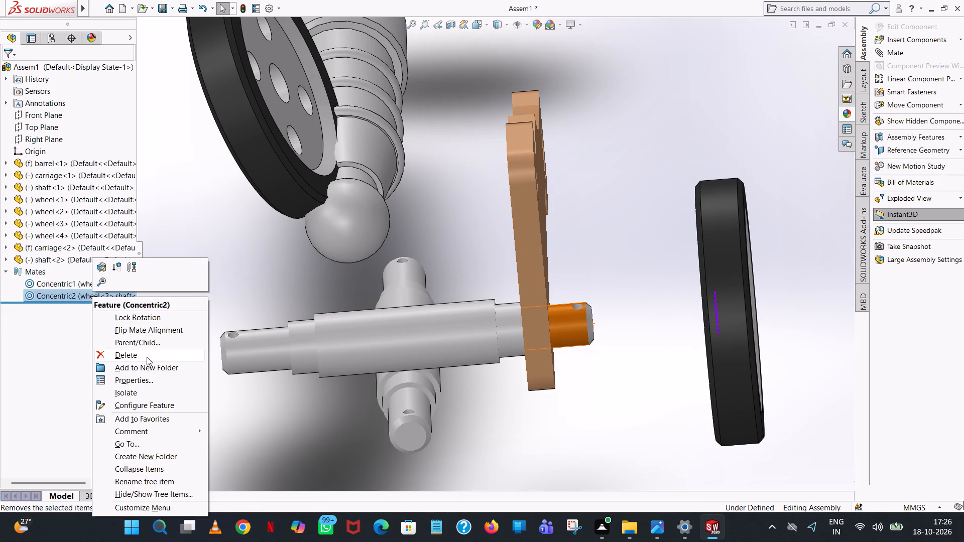
left_click(147, 357)
left_click(568, 202)
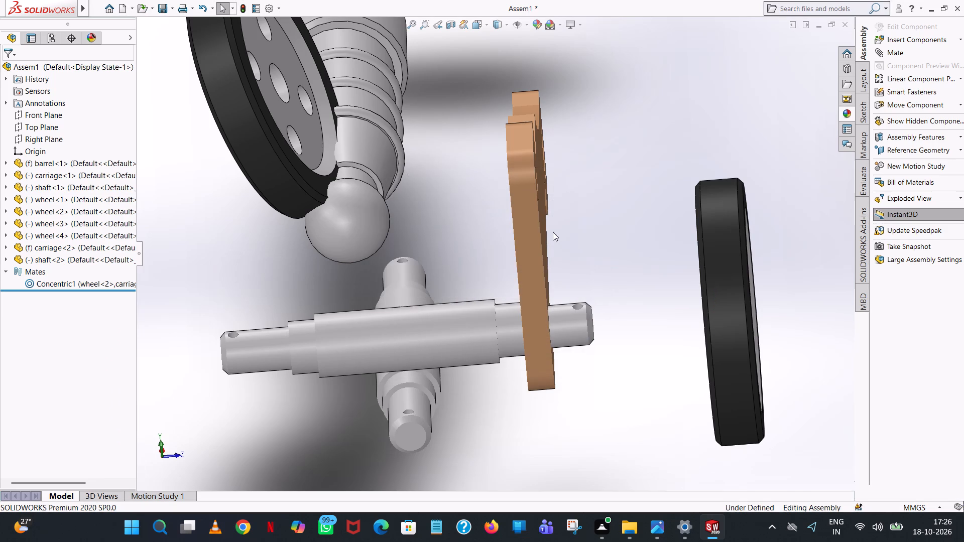
Try to move the fixed carriage<2>, and slide shaft<2> through it until the shaft's outer end sits just short of wheel<2>.
left_click_drag(524, 246, 598, 263)
left_click_drag(477, 340, 470, 338)
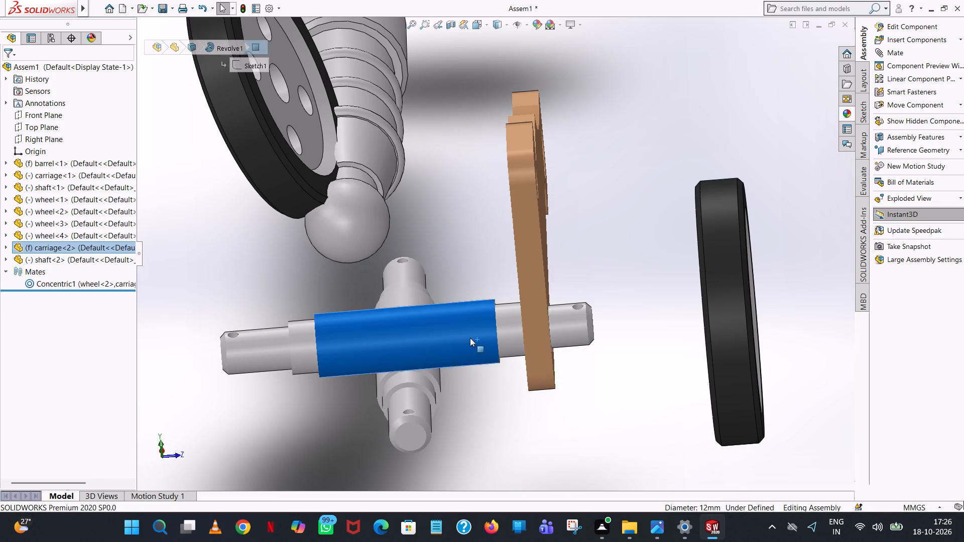
left_click_drag(470, 338, 509, 342)
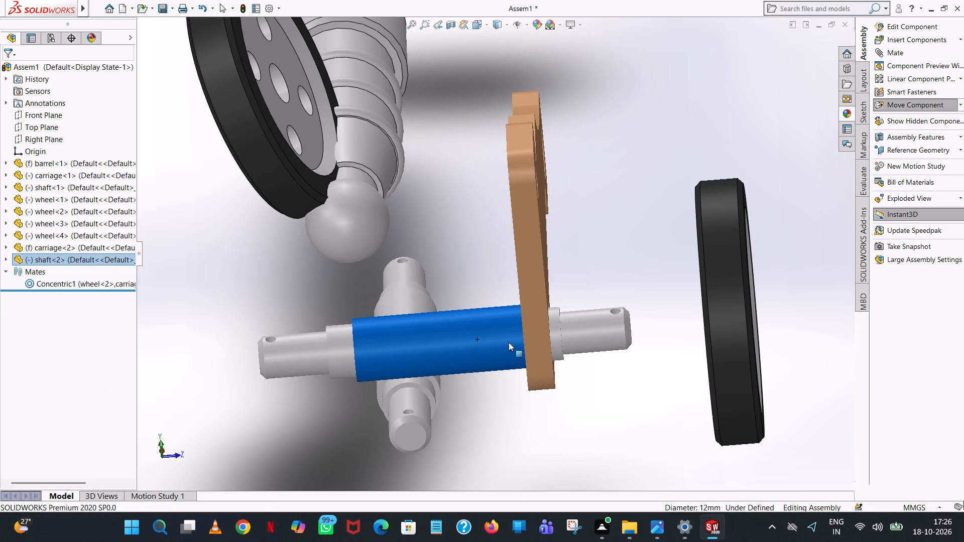
left_click_drag(509, 342, 686, 345)
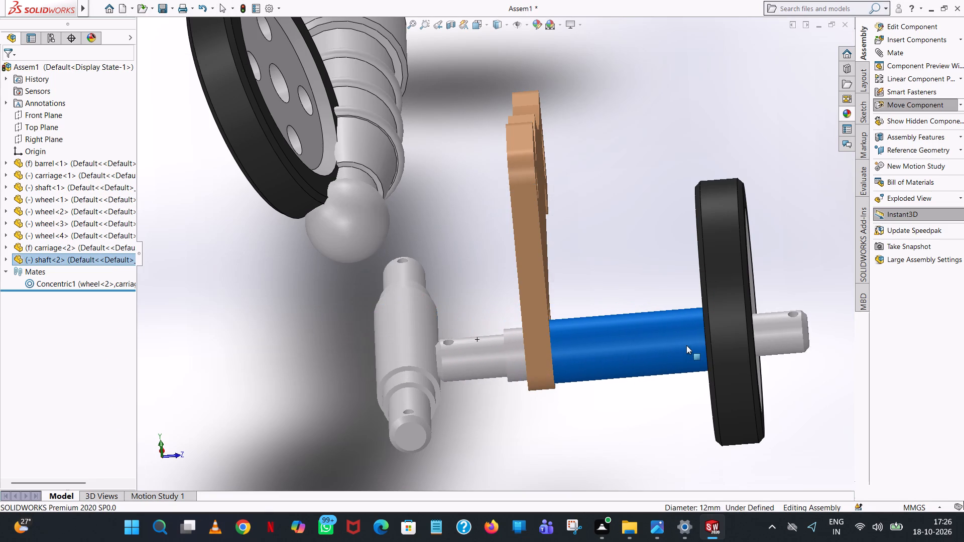
left_click_drag(686, 345, 569, 341)
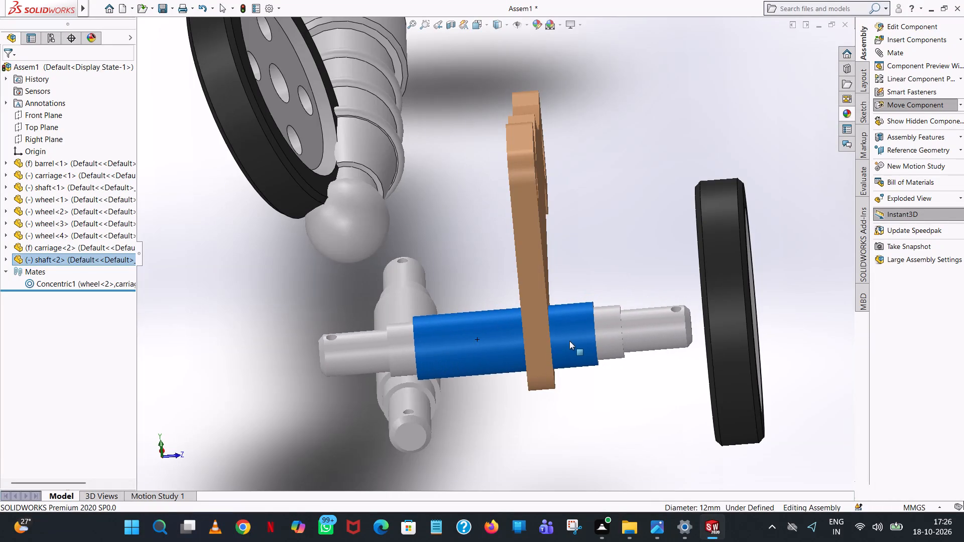
left_click_drag(569, 341, 569, 341)
Add a concentric mate between the large middle cylinder of shaft<2> and the centre bore of wheel<2>.
middle_click_drag(720, 261, 727, 264)
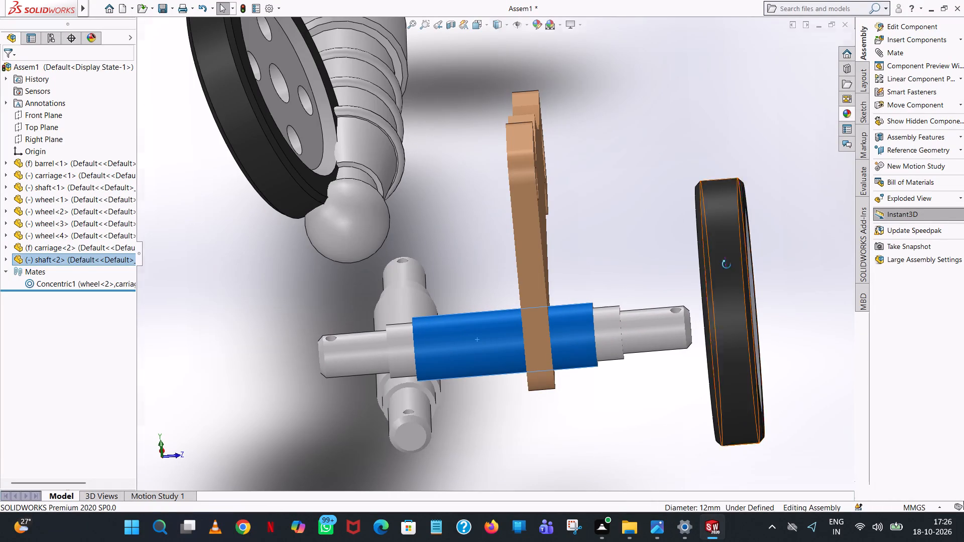
middle_click_drag(727, 264, 738, 269)
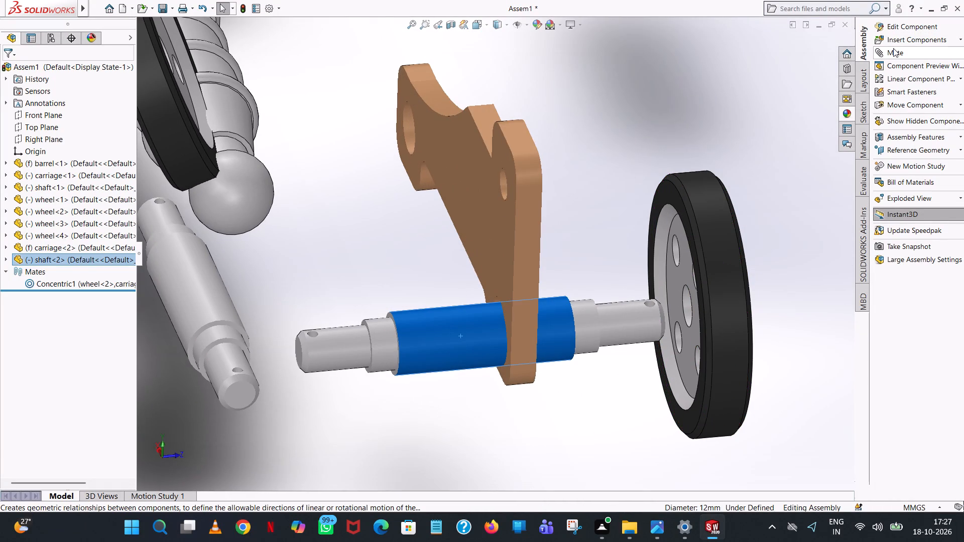
left_click(884, 53)
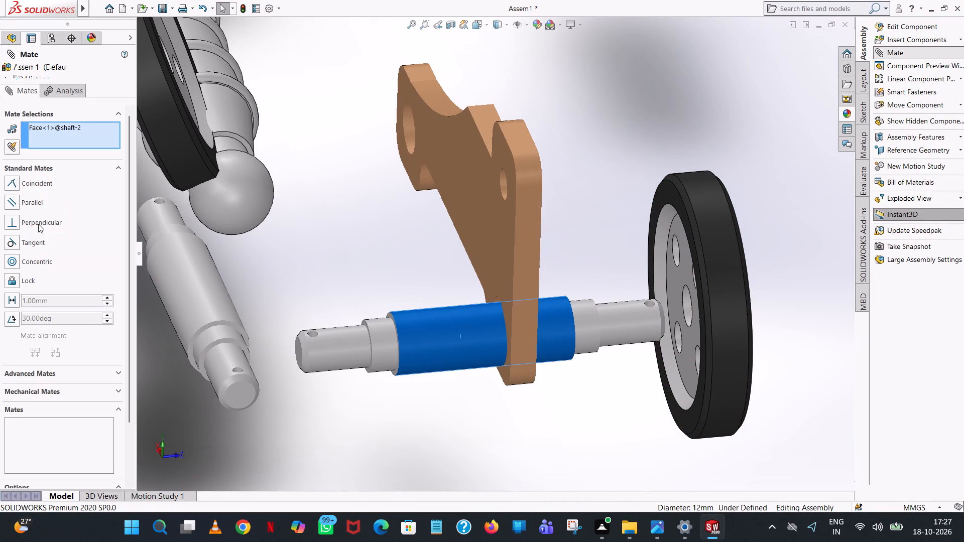
left_click(24, 260)
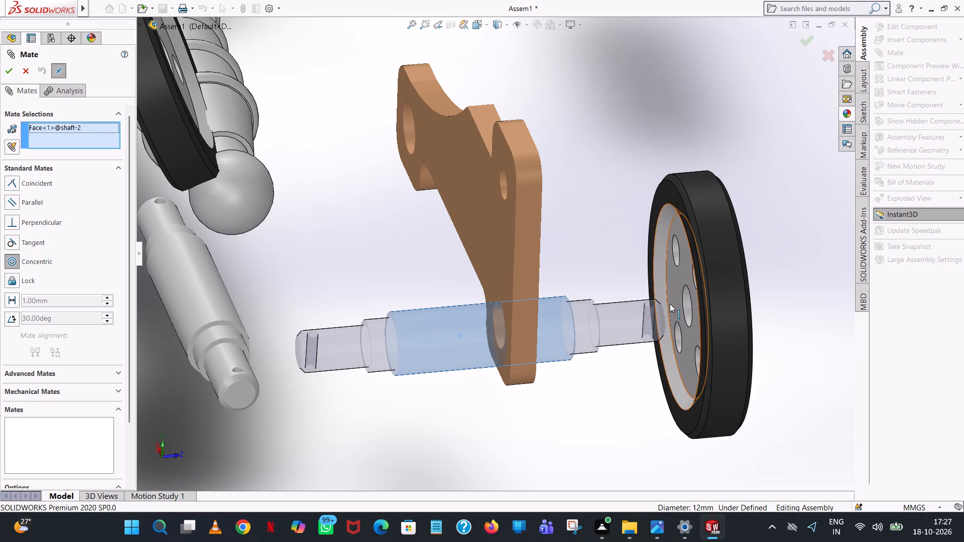
left_click(687, 306)
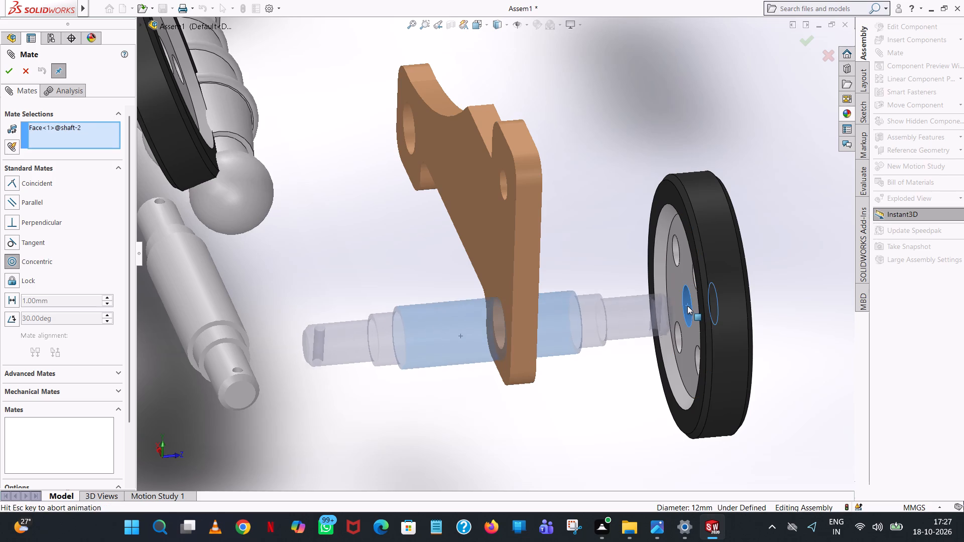
left_click(846, 321)
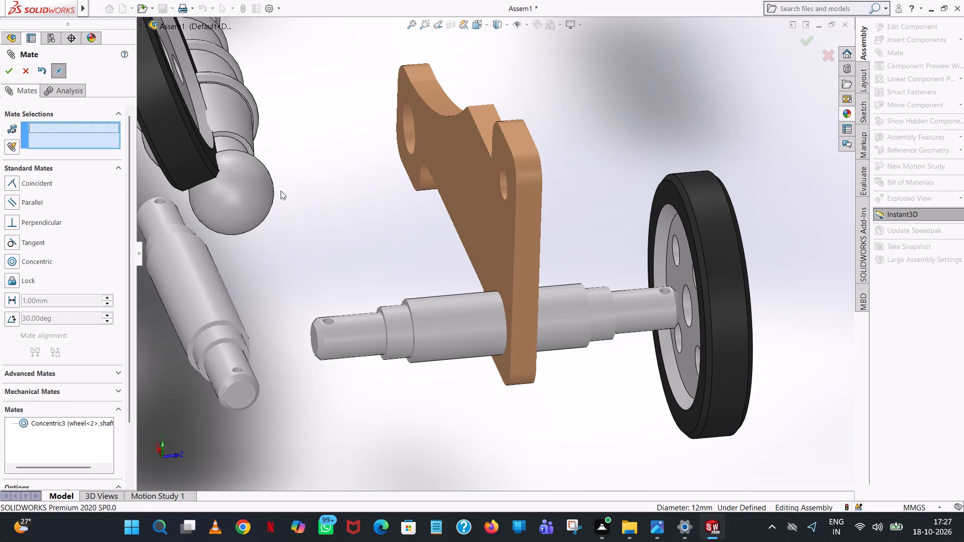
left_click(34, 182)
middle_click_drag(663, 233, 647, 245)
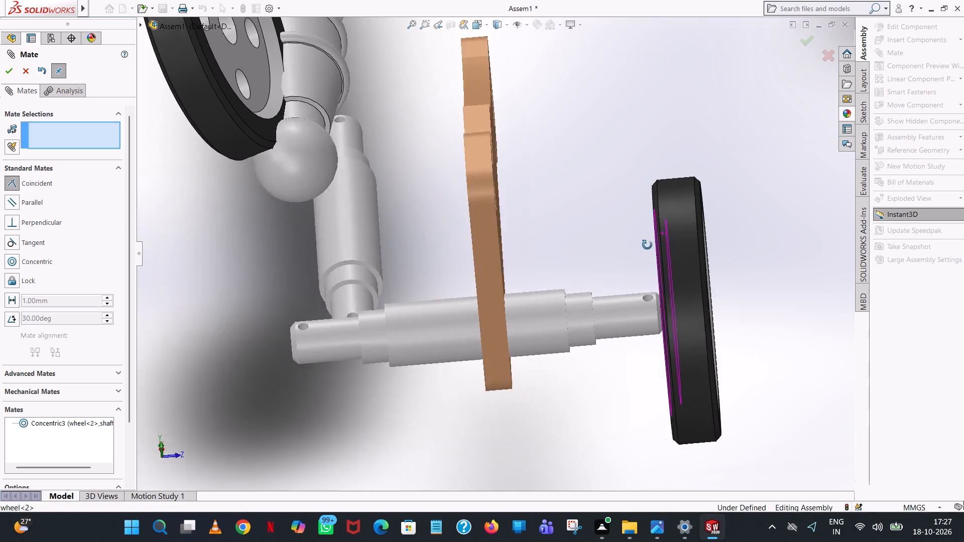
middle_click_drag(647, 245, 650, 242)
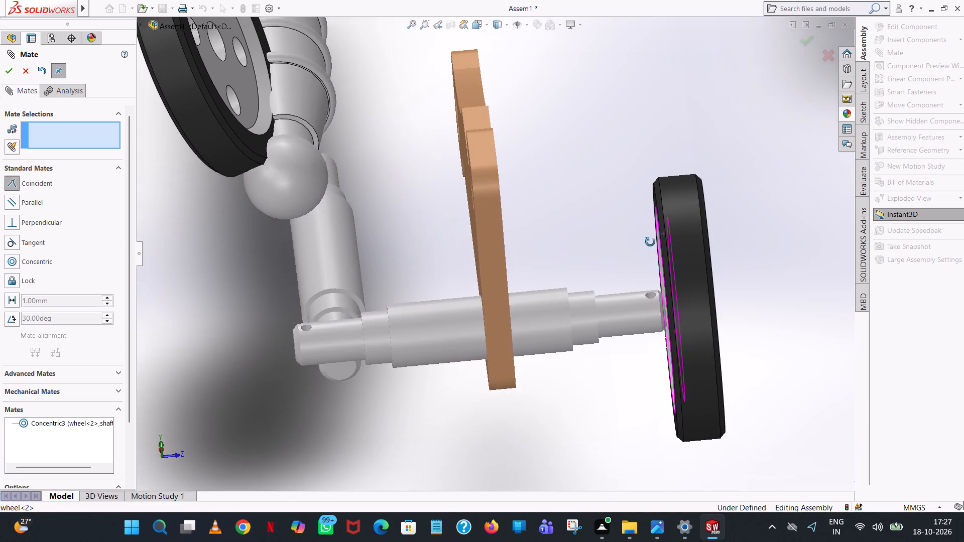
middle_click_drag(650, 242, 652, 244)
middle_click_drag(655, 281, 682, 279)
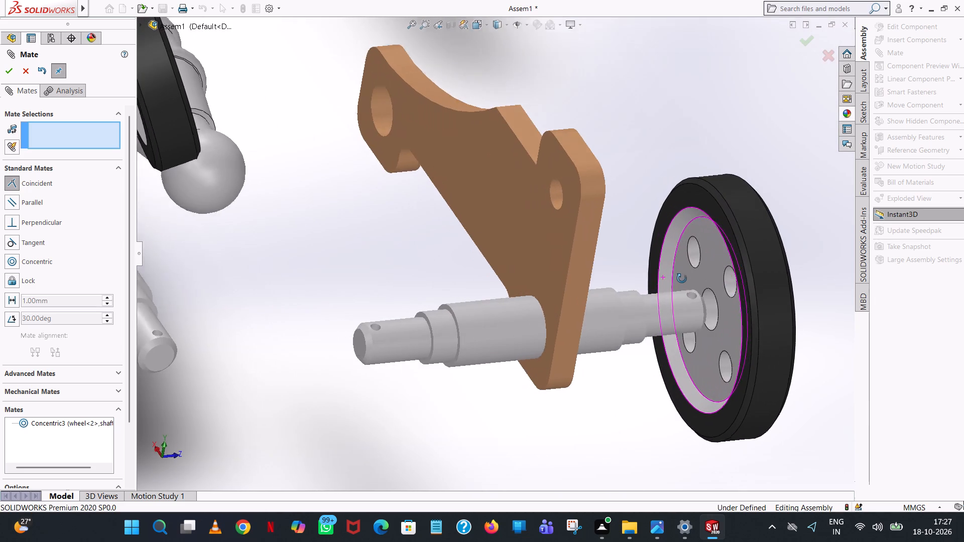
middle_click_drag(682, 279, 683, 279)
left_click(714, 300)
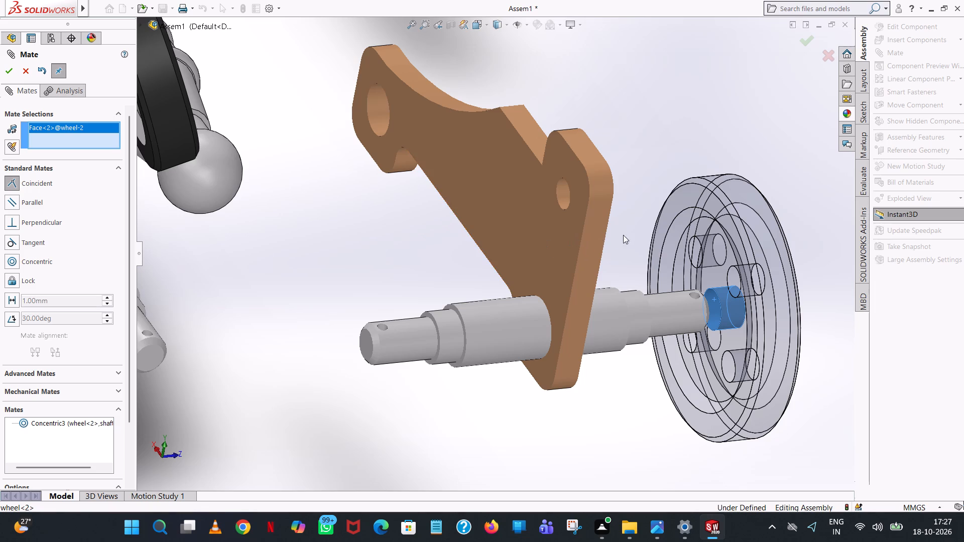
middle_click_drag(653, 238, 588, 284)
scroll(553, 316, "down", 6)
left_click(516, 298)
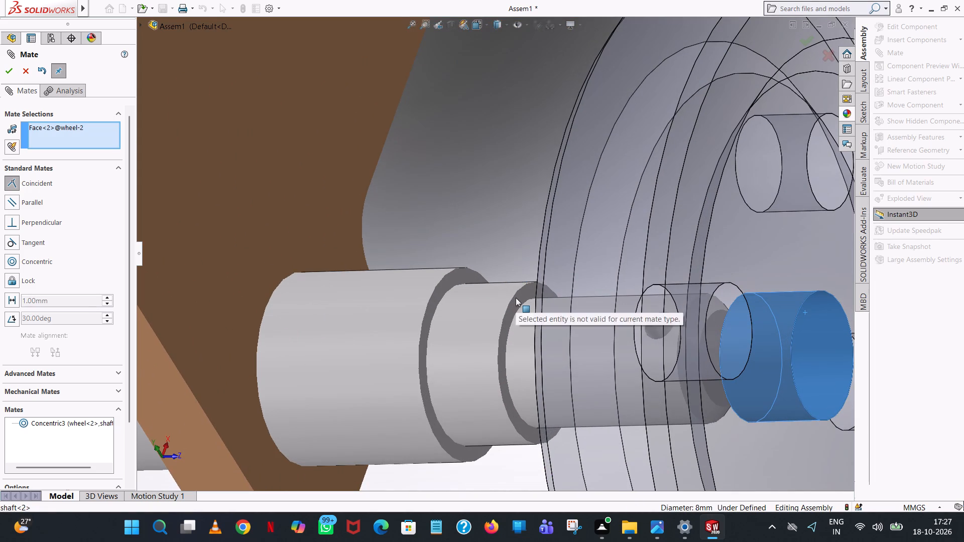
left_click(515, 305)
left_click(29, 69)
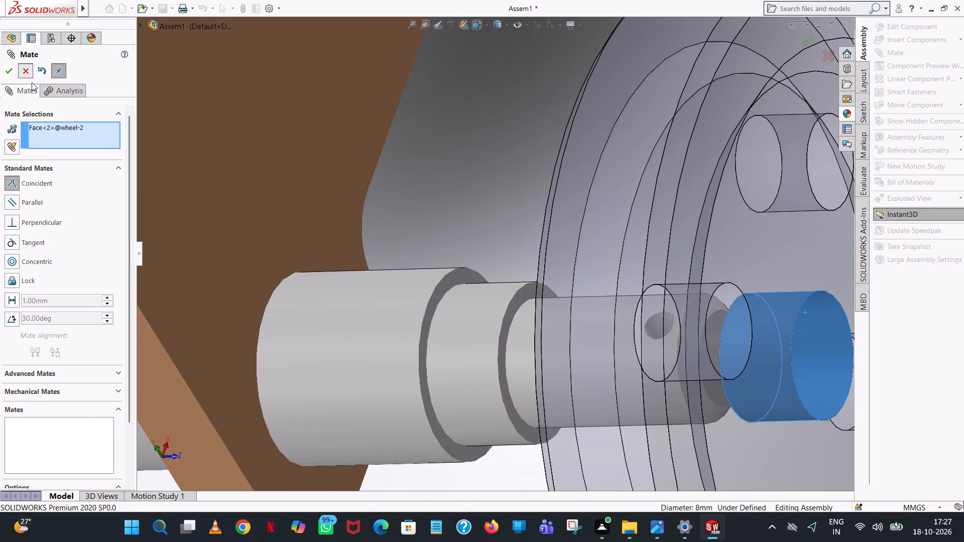
Add a coincident mate between the centre bore's circular edge on wheel<2> and the outer shoulder face of shaft<2>, beside its end journal.
scroll(268, 183, "down", 1)
middle_click_drag(431, 205, 486, 204)
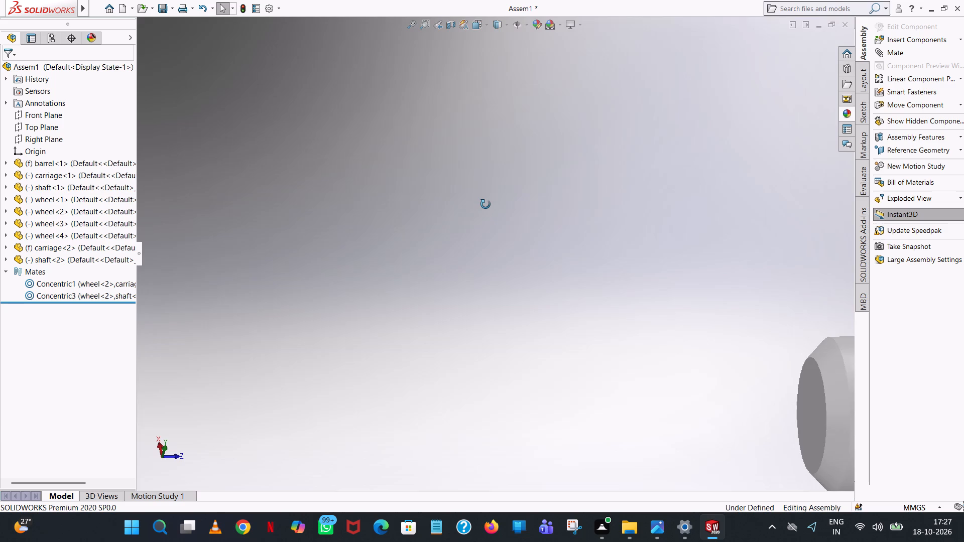
middle_click_drag(486, 204, 486, 203)
scroll(486, 203, "up", 6)
scroll(528, 218, "up", 6)
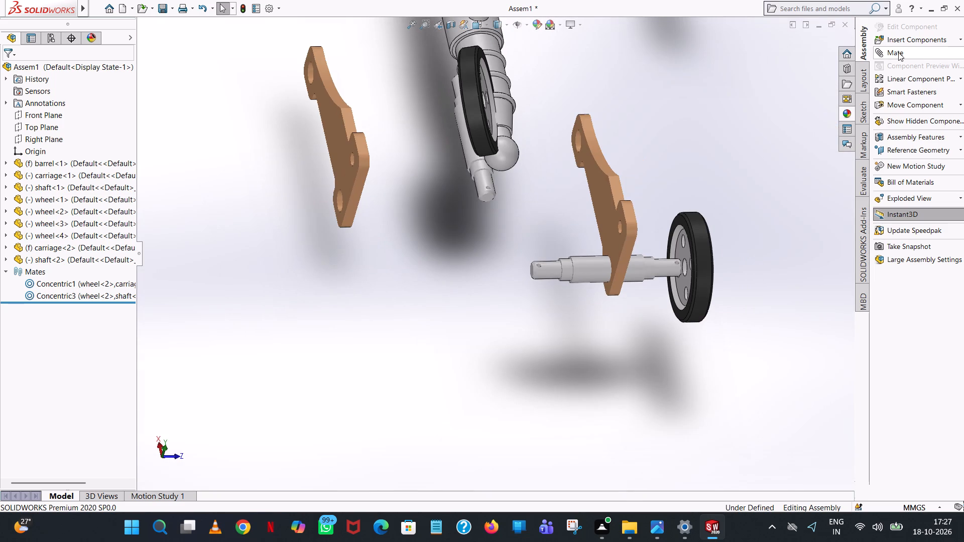
left_click(899, 52)
right_click_drag(13, 239, 14, 239)
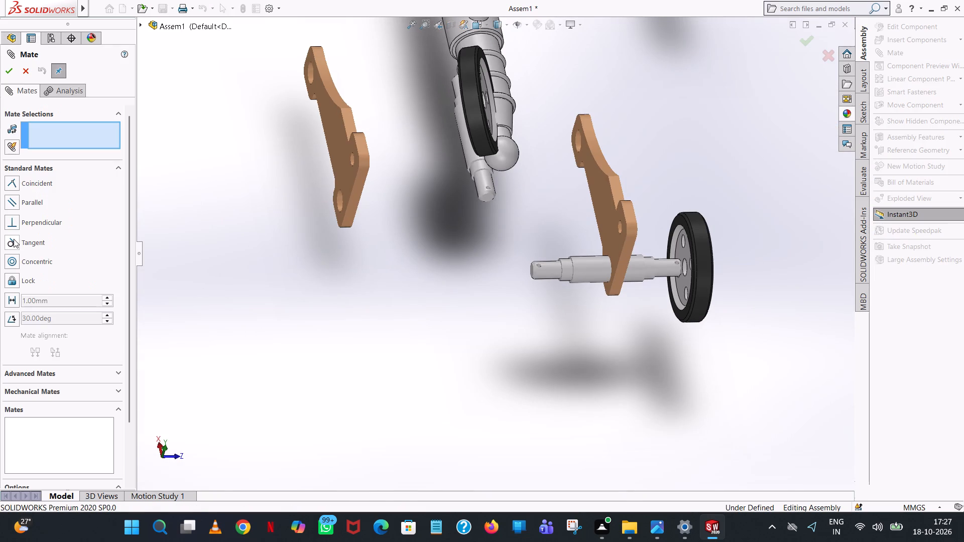
right_click_drag(14, 239, 20, 226)
left_click(29, 190)
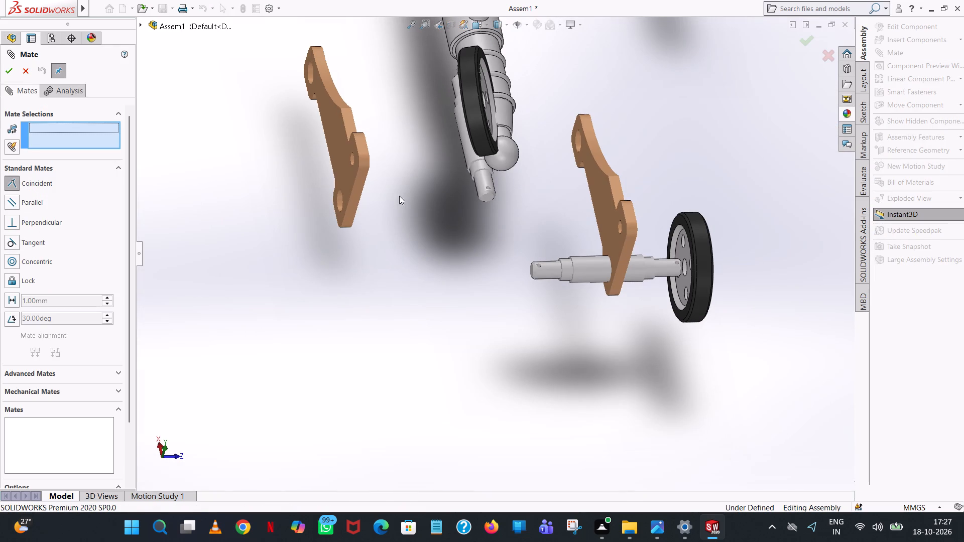
scroll(685, 262, "down", 6)
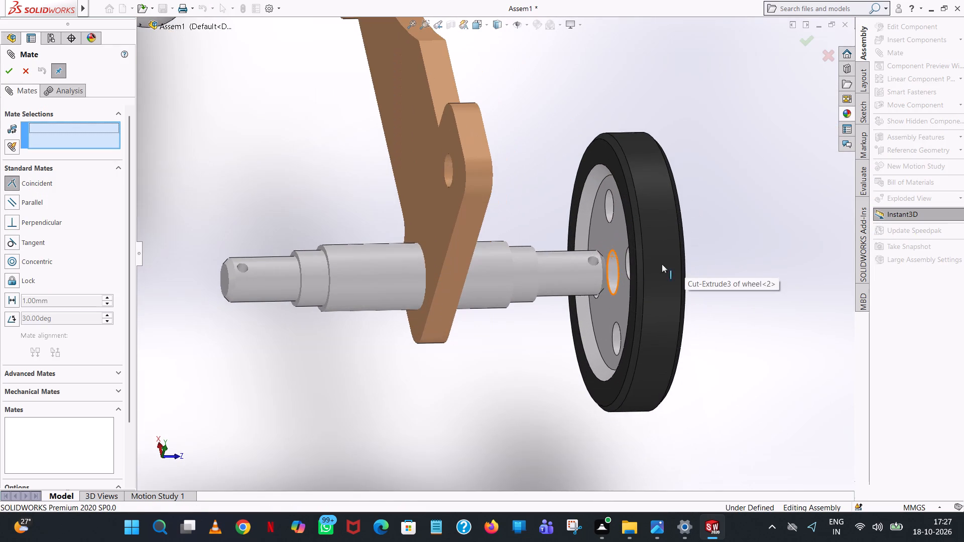
left_click(591, 251)
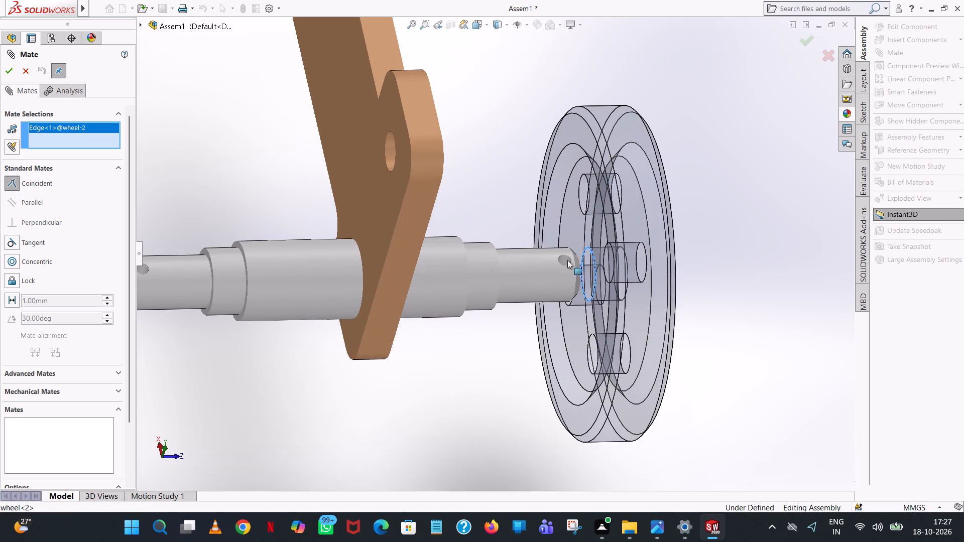
middle_click_drag(506, 267, 472, 282)
scroll(475, 272, "down", 6)
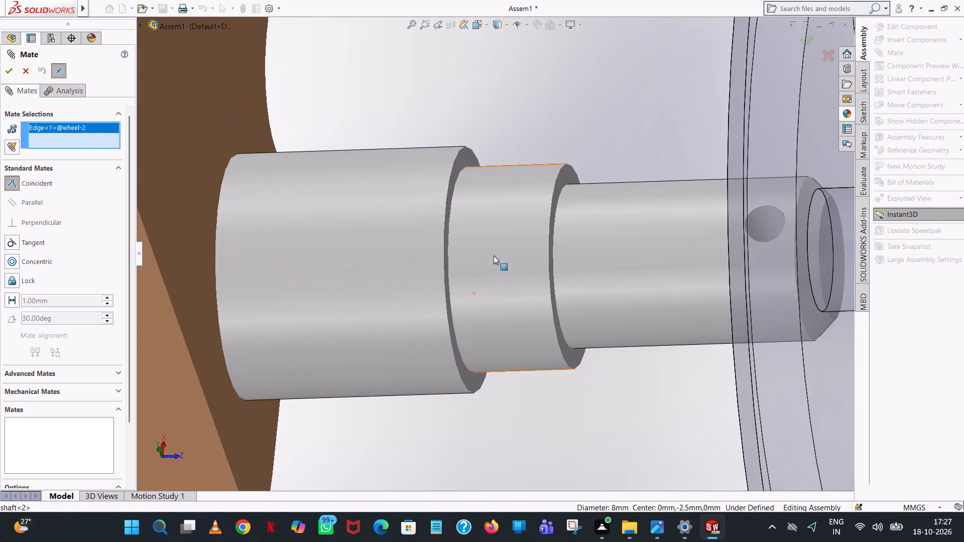
left_click(562, 177)
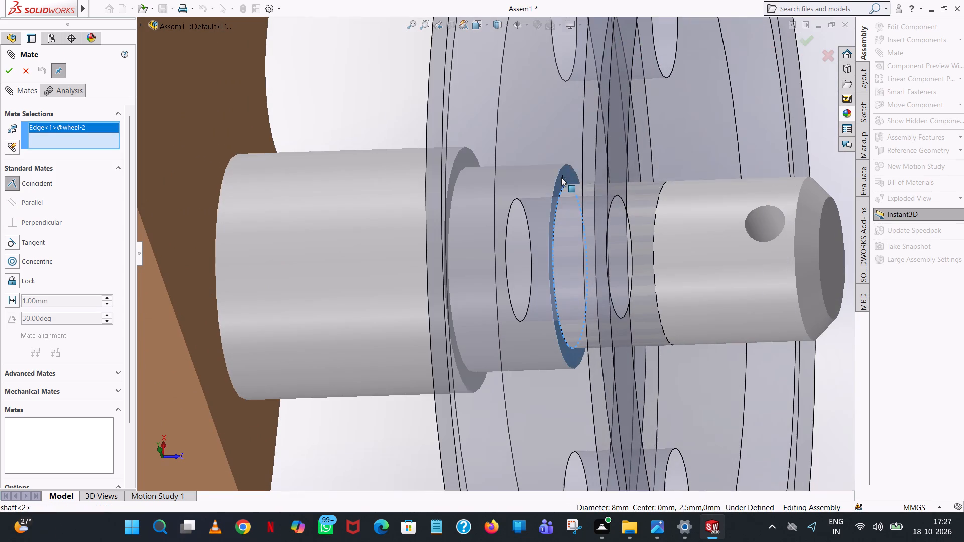
left_click(655, 165)
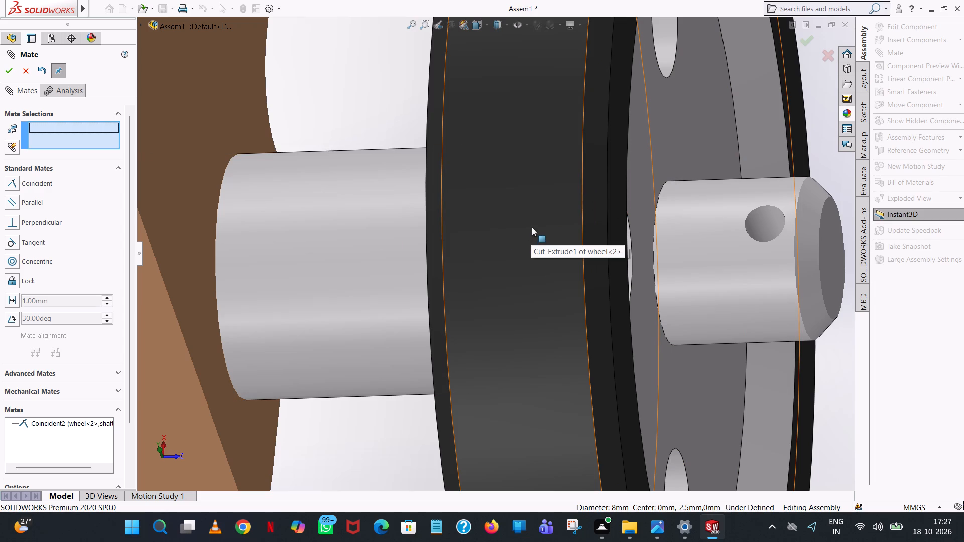
Check the seating of wheel<2> on shaft<2> by shifting it slightly along the axis and examining it from several angles, and finish mating.
left_click_drag(533, 226, 542, 226)
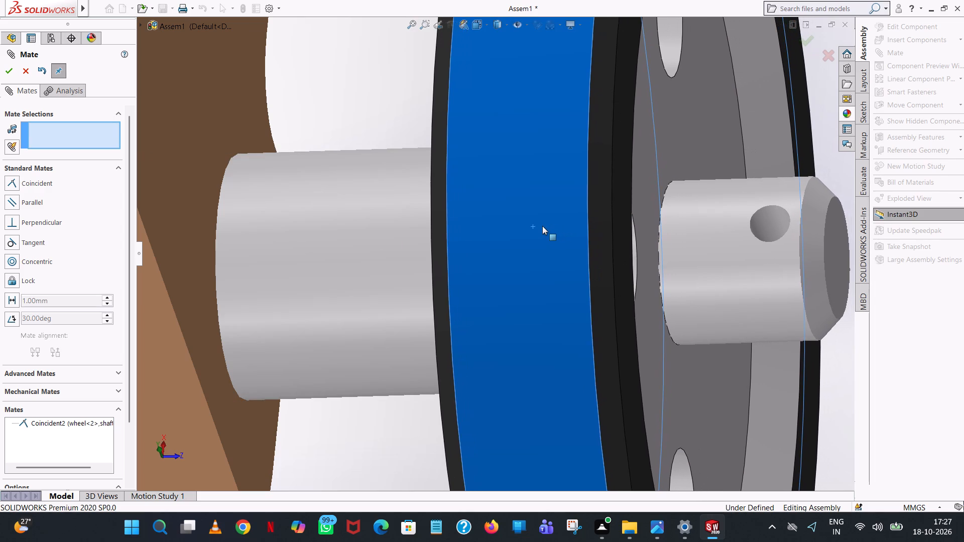
left_click_drag(542, 226, 542, 226)
scroll(547, 227, "up", 6)
middle_click_drag(667, 274, 682, 281)
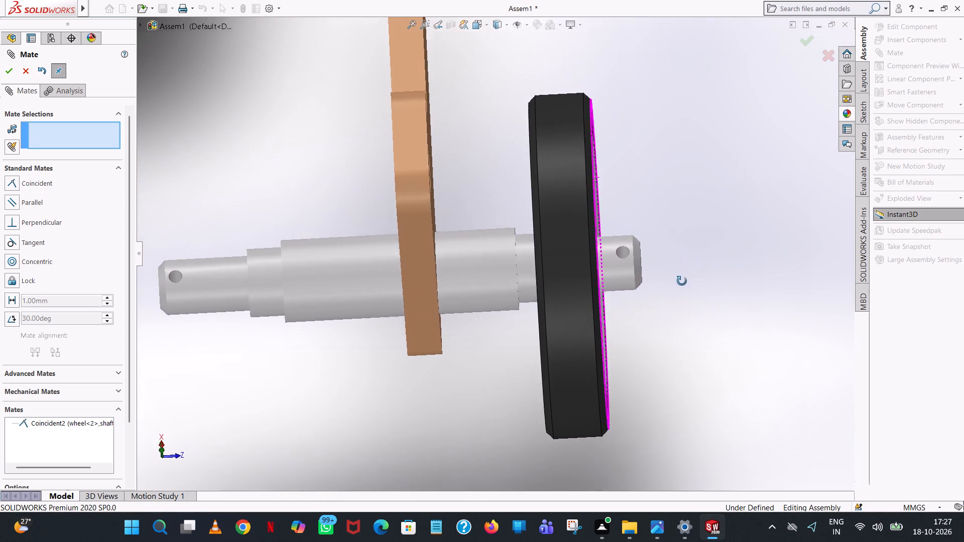
middle_click_drag(682, 281, 681, 283)
scroll(680, 284, "up", 2)
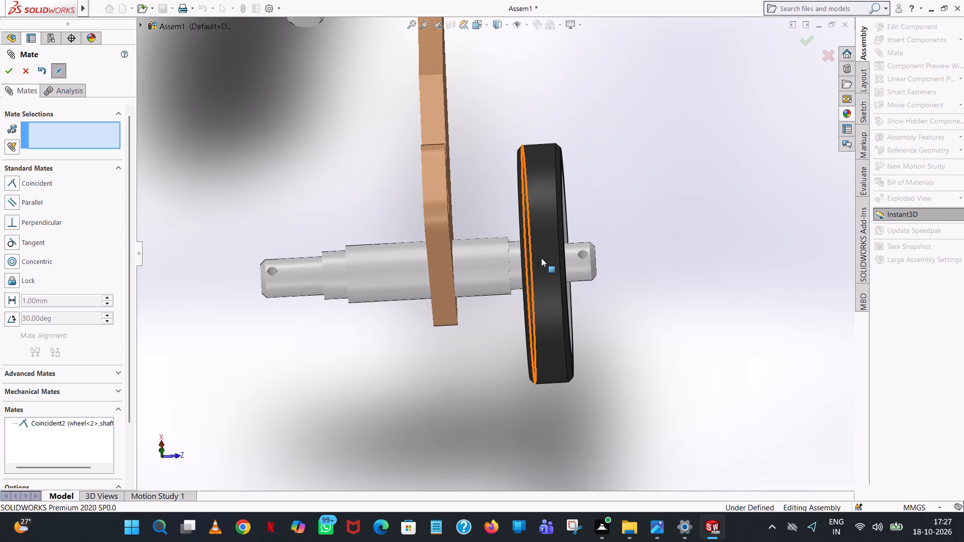
middle_click_drag(545, 259, 554, 210)
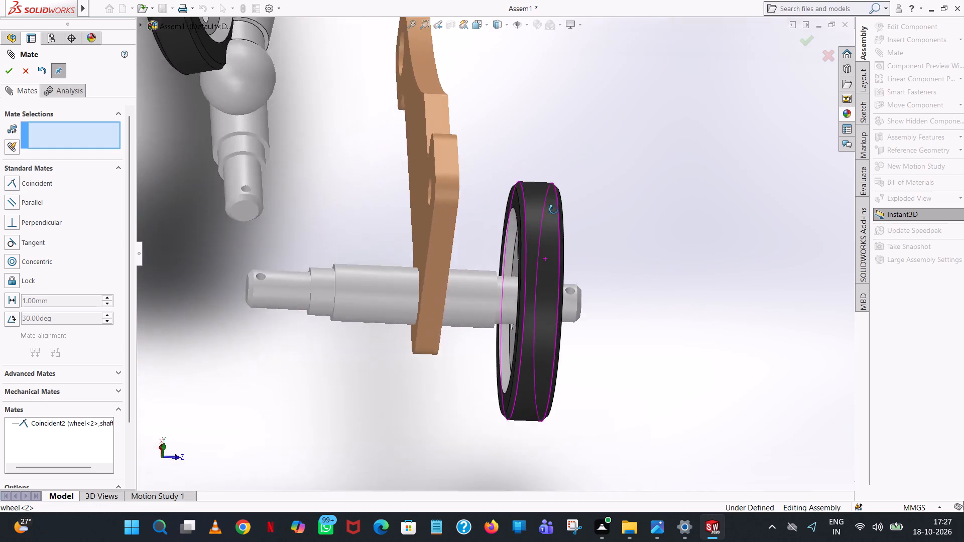
middle_click_drag(554, 210, 556, 128)
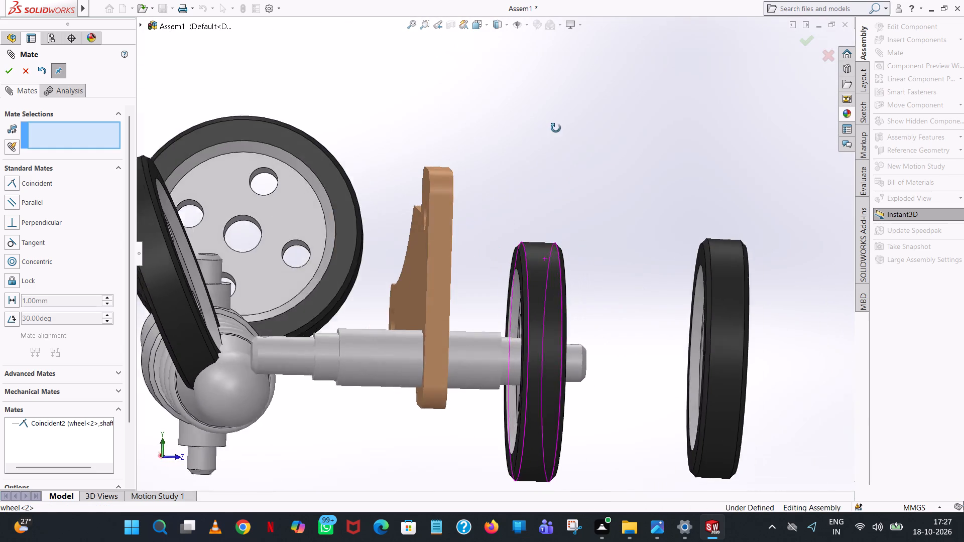
middle_click_drag(556, 128, 555, 172)
left_click(29, 69)
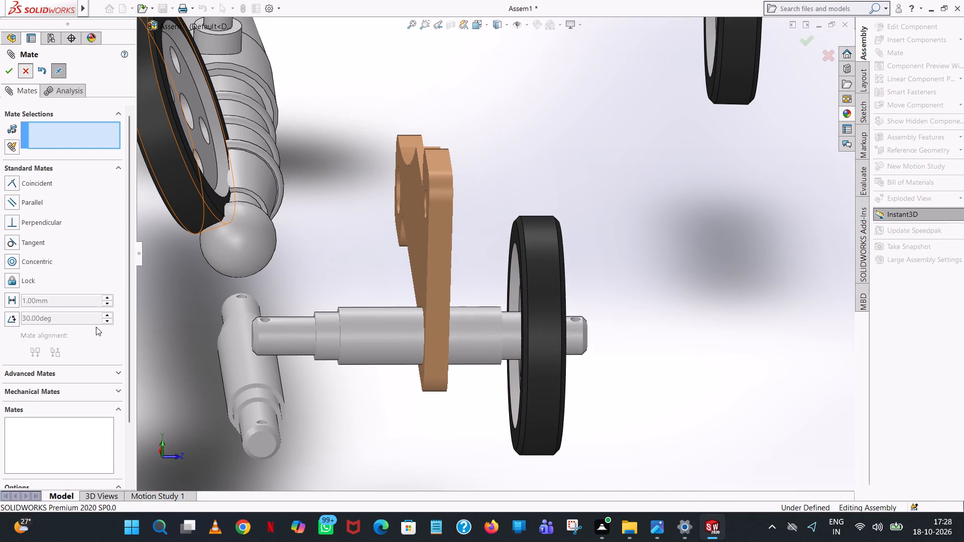
Delete the coincident mate between wheel<2> and shaft<2>, and pull the wheel outward clear of the shaft's end.
left_click(71, 311)
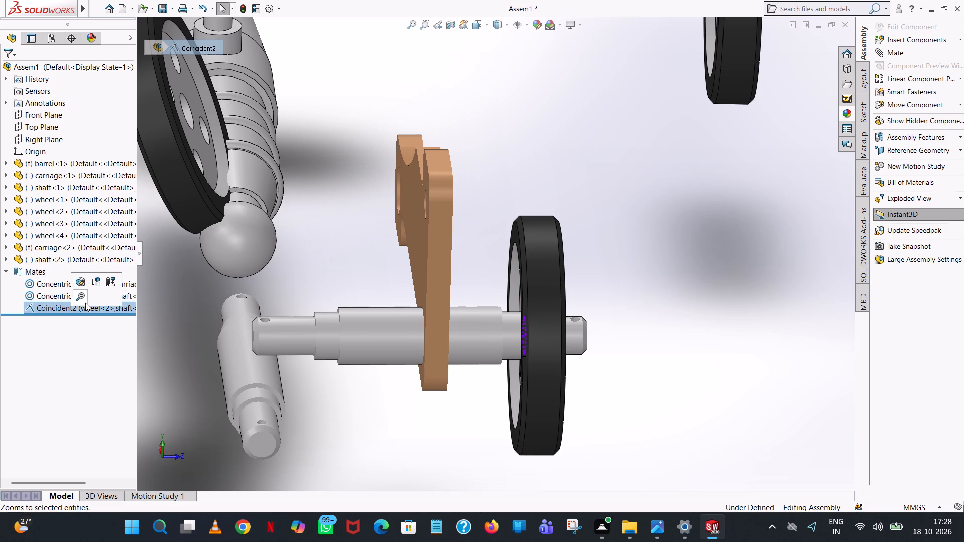
right_click(75, 308)
left_click(105, 353)
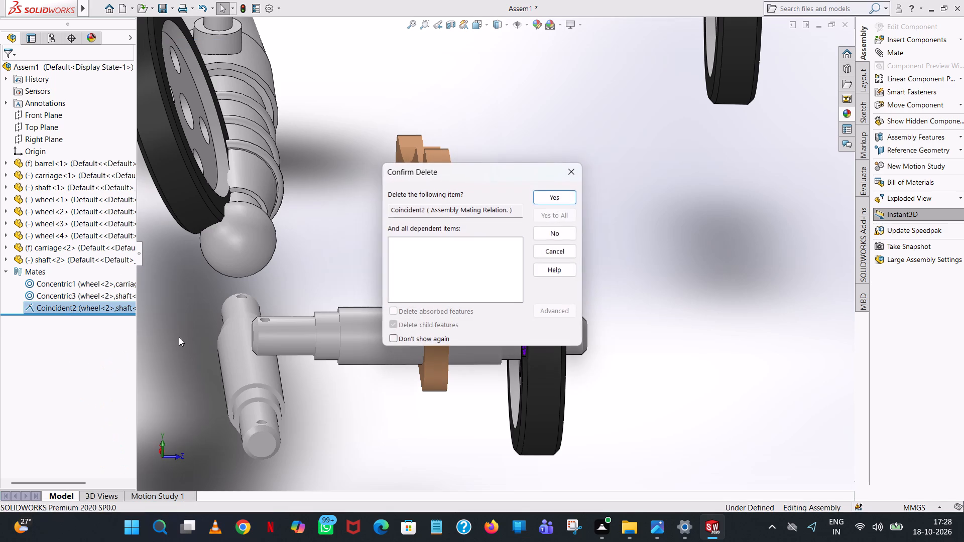
left_click(562, 194)
left_click_drag(544, 269, 632, 266)
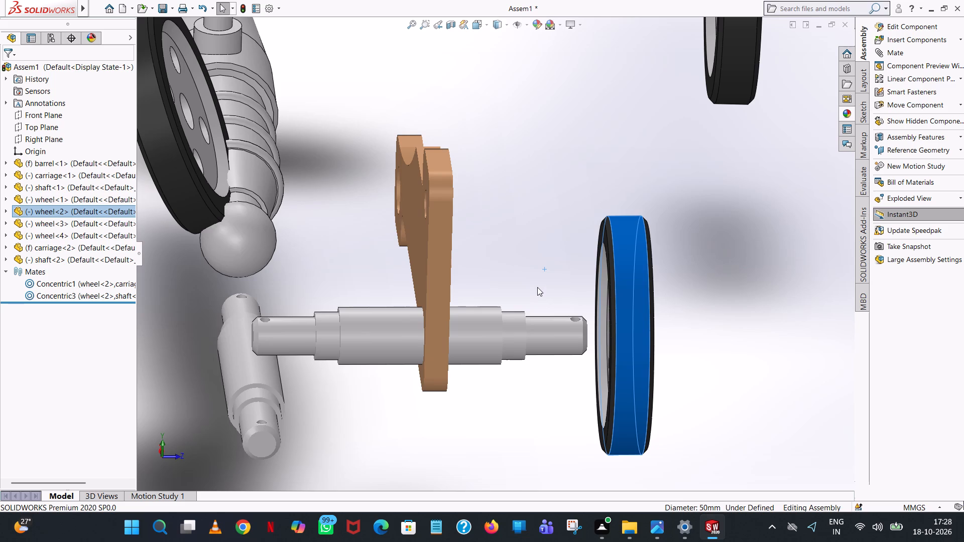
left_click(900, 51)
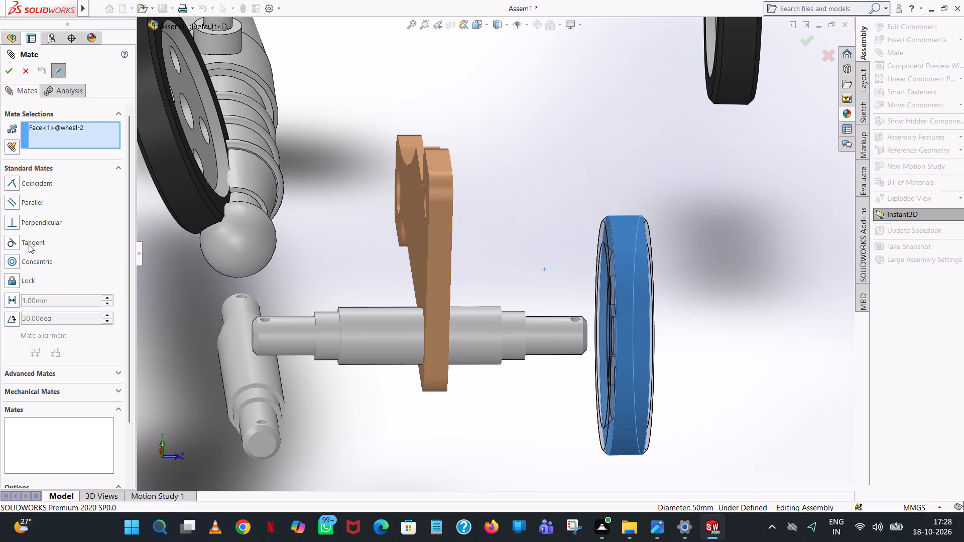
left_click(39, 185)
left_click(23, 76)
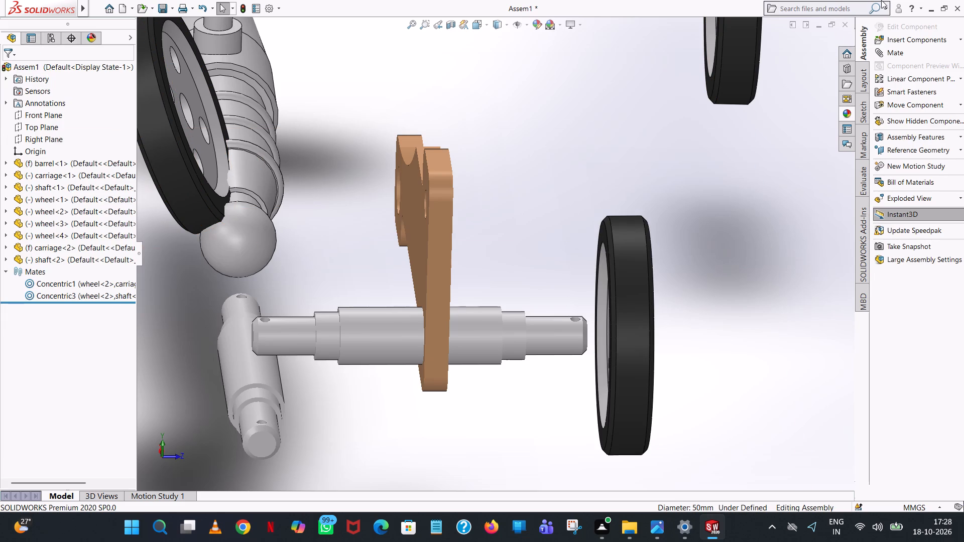
Add a concentric mate between the centre bore's circular edge on wheel<2> and the shoulder edge of shaft<2> beside its outer end journal.
left_click(894, 51)
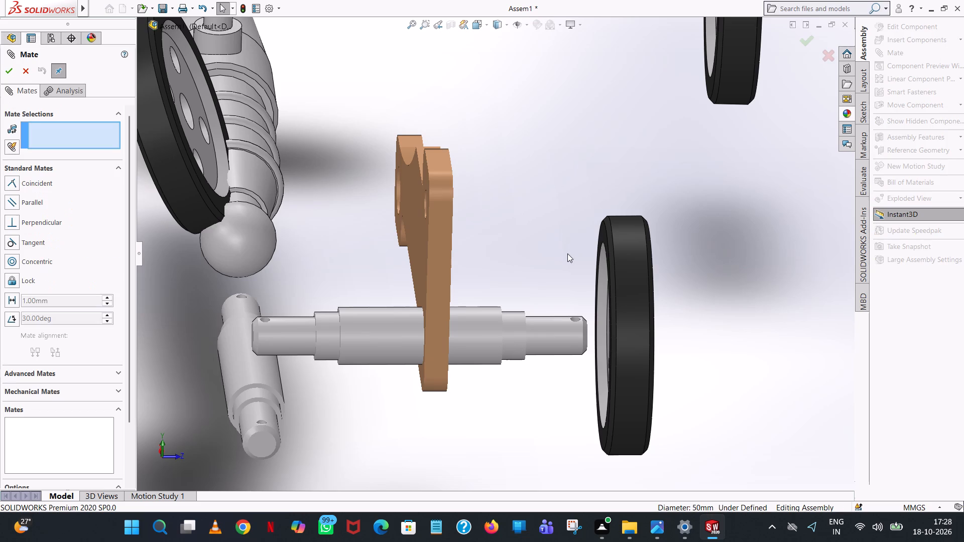
middle_click_drag(567, 253, 591, 267)
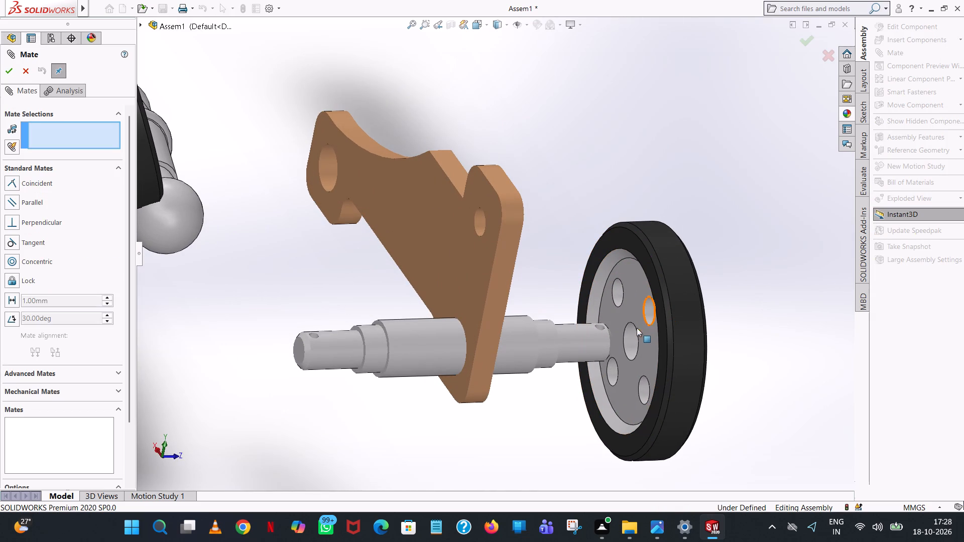
left_click(632, 323)
scroll(626, 322, "up", 1)
middle_click_drag(614, 329, 597, 334)
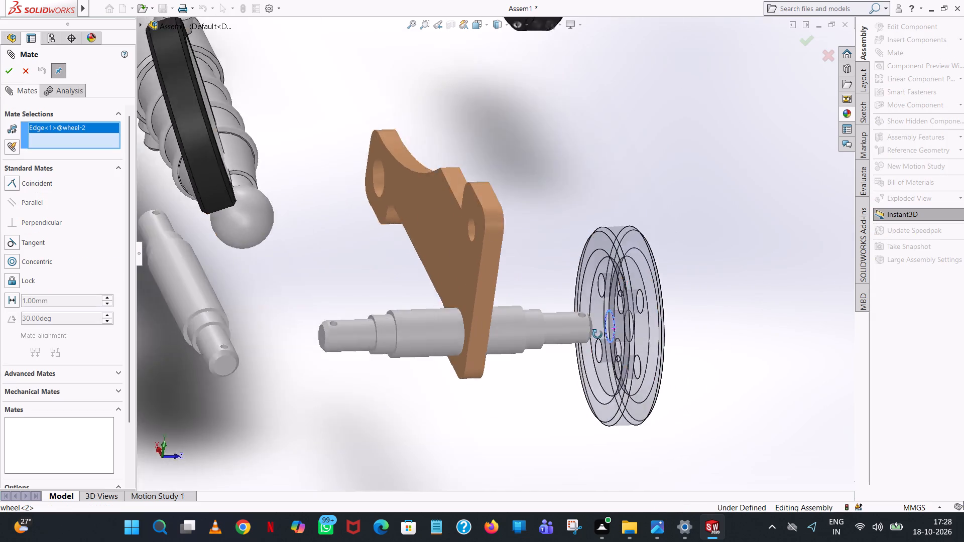
middle_click_drag(597, 334, 563, 332)
scroll(554, 316, "down", 3)
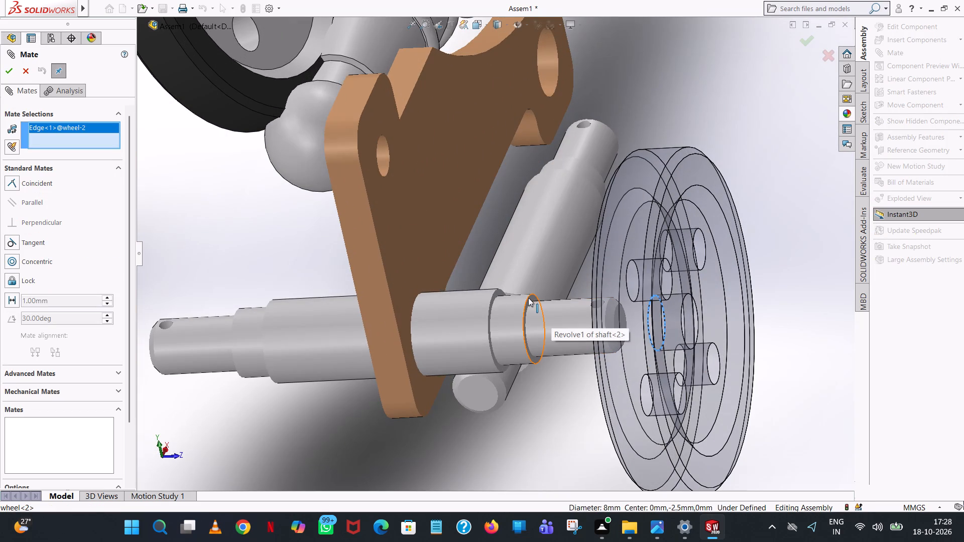
left_click(528, 298)
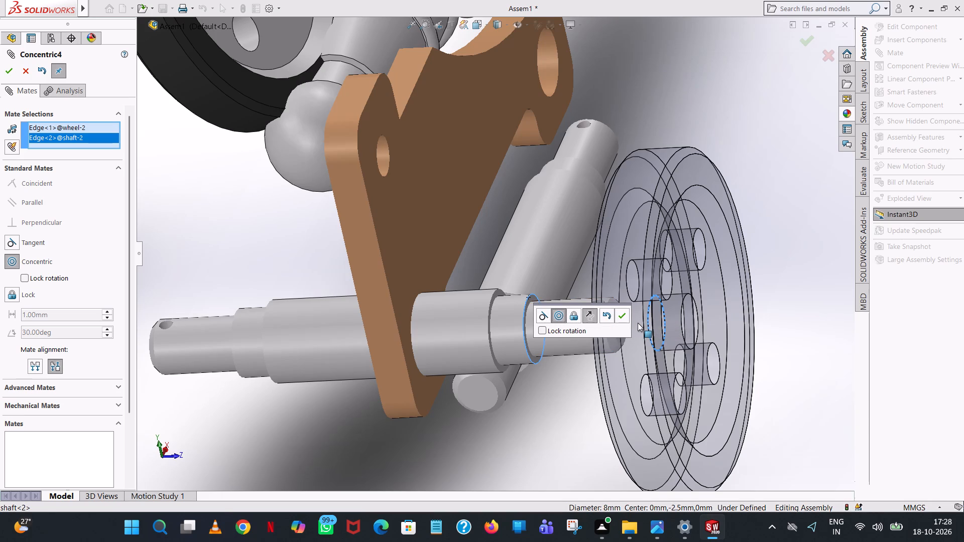
left_click(621, 319)
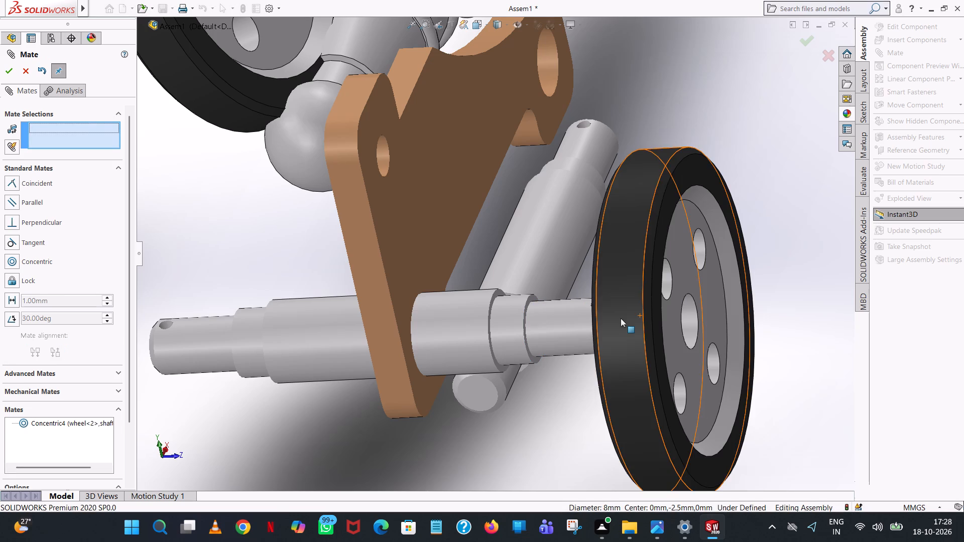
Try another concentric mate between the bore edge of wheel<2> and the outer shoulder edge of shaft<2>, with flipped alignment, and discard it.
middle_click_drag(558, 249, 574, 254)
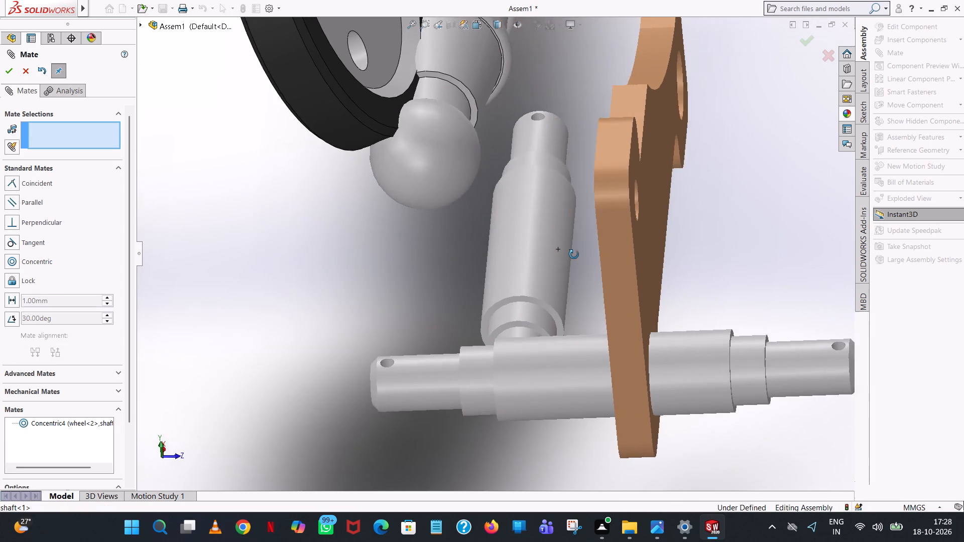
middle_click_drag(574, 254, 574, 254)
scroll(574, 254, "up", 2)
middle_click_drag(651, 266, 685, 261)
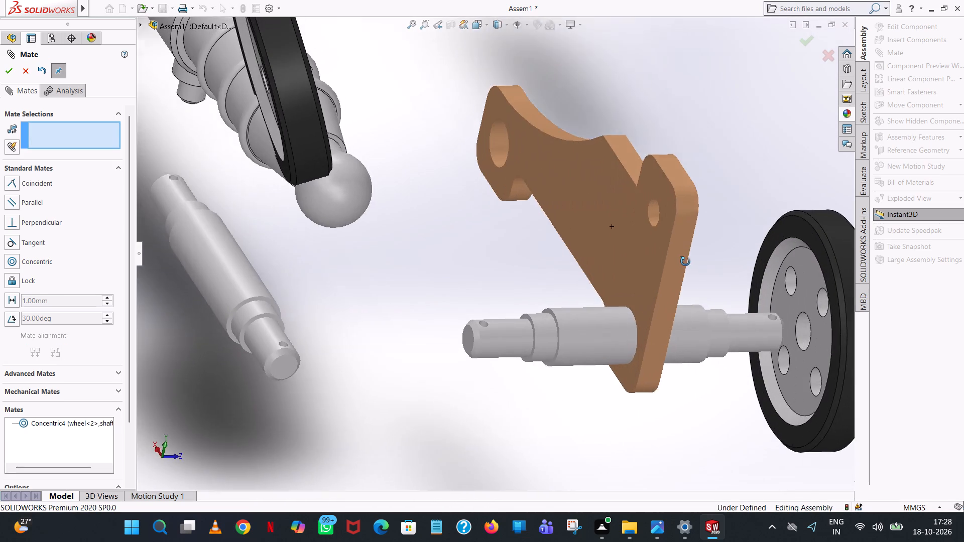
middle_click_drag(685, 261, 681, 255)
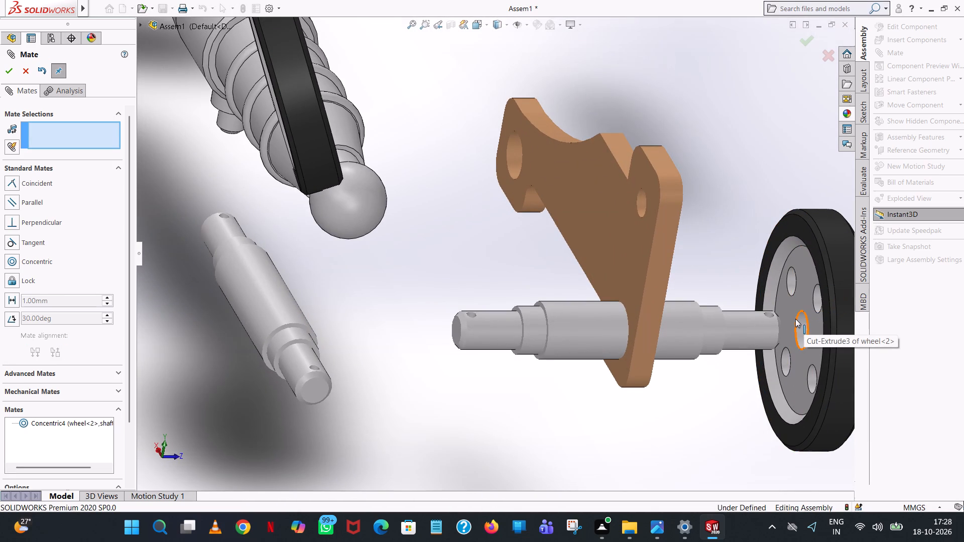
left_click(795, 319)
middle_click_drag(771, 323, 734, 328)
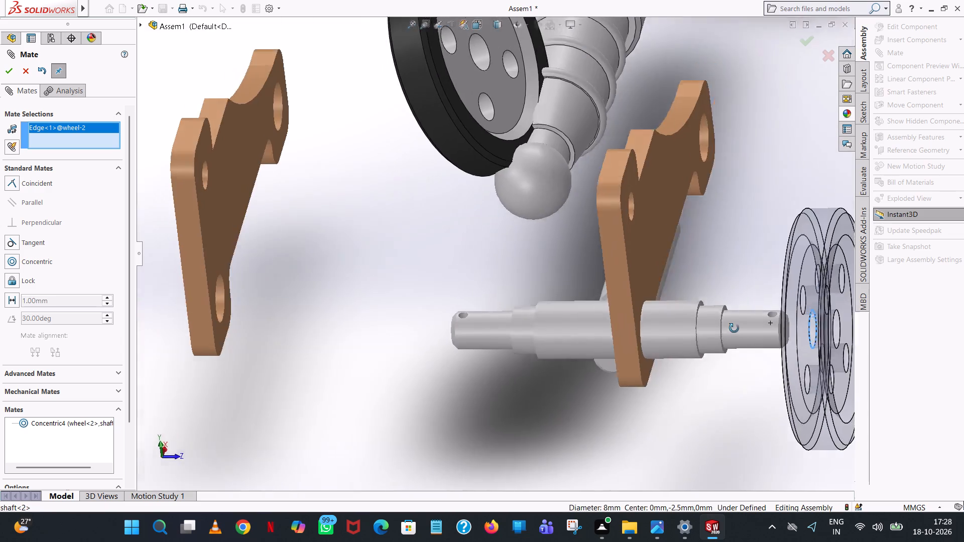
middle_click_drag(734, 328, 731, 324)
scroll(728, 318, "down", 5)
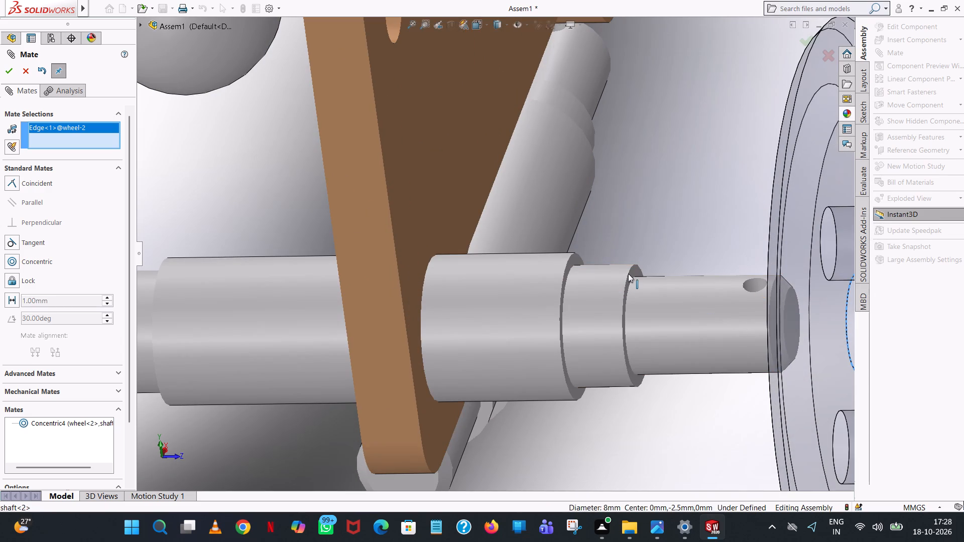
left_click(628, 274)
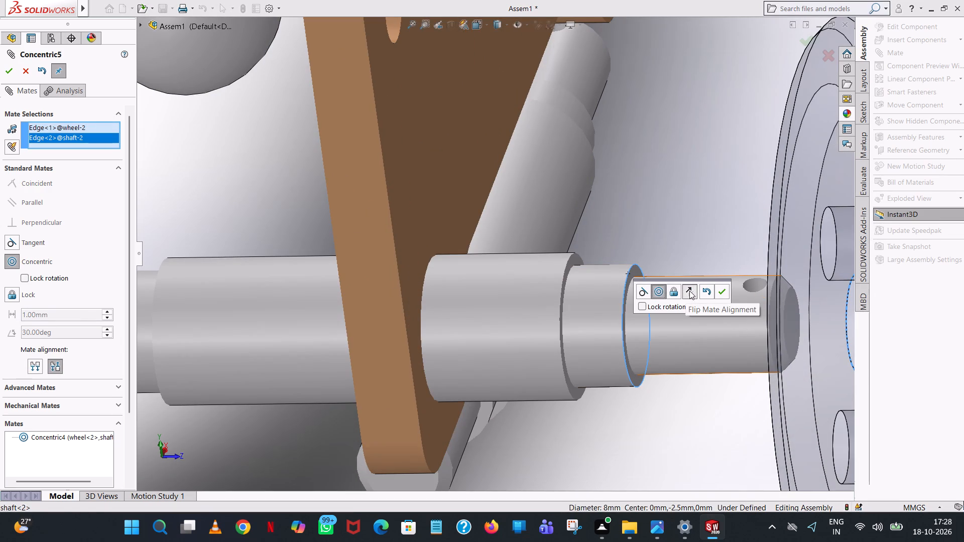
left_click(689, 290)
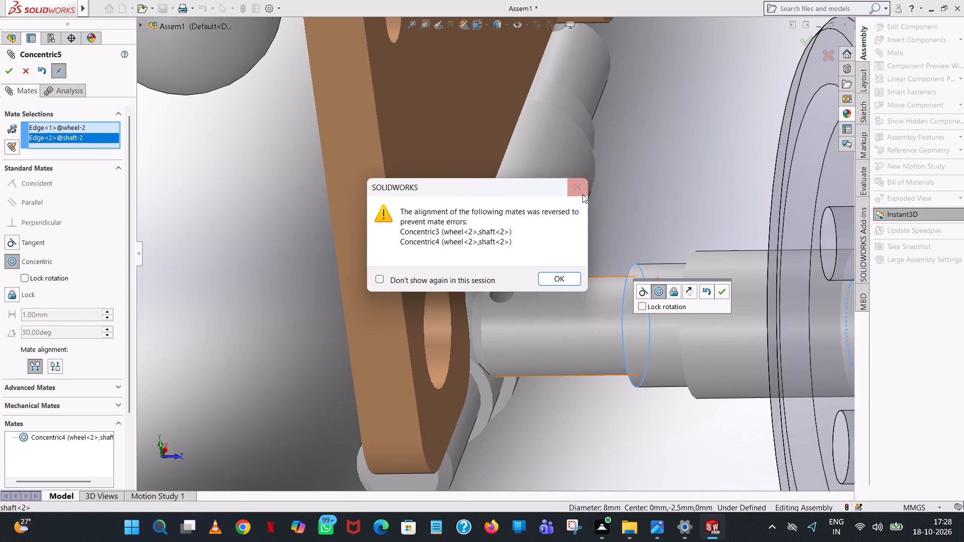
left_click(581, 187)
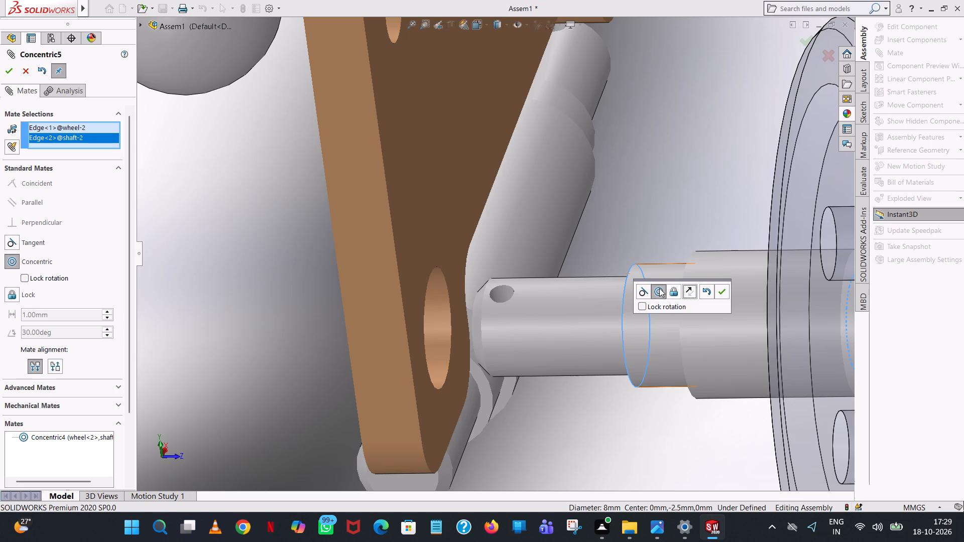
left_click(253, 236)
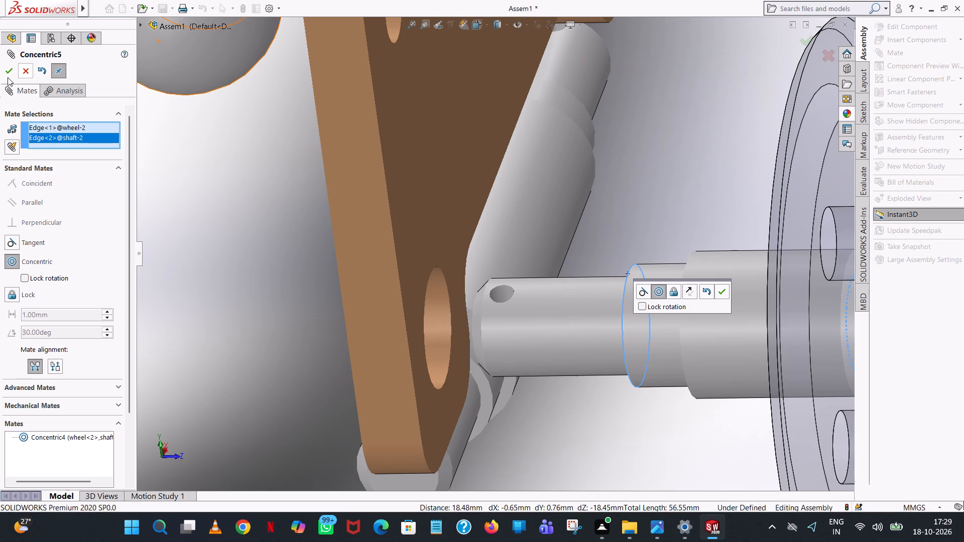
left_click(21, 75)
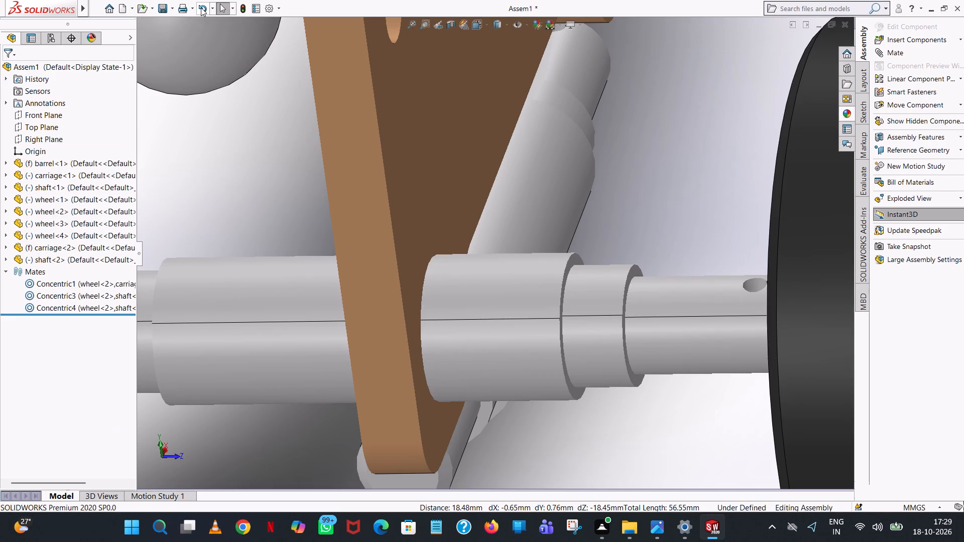
Slide shaft<2> inward along its axis until its large middle cylinder sits clear of the inner side of carriage<2>.
scroll(525, 172, "up", 6)
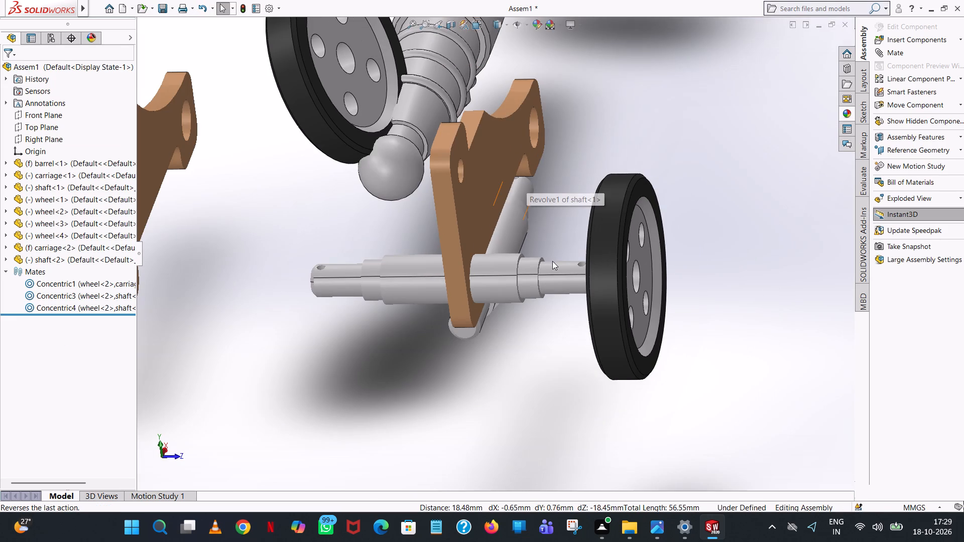
middle_click(552, 261)
scroll(556, 261, "up", 1)
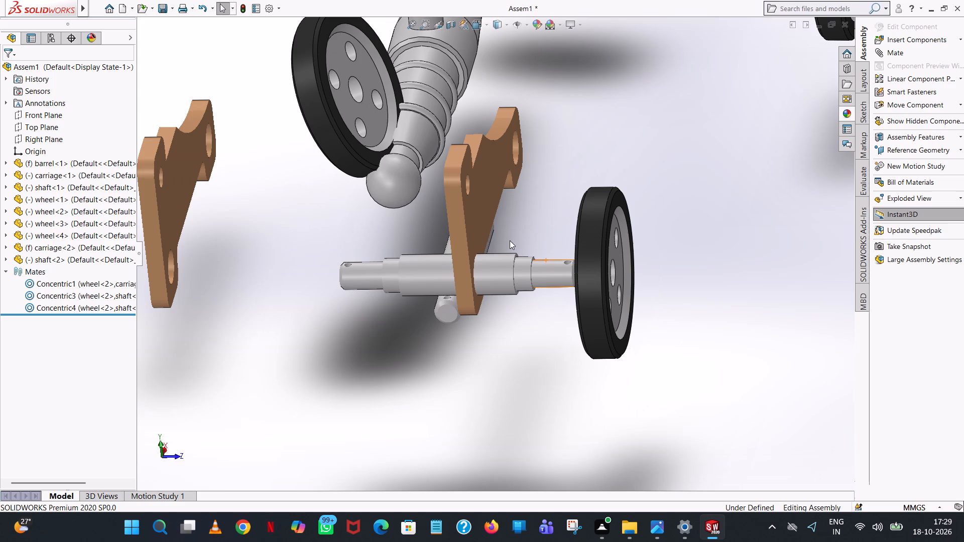
left_click_drag(551, 275, 488, 268)
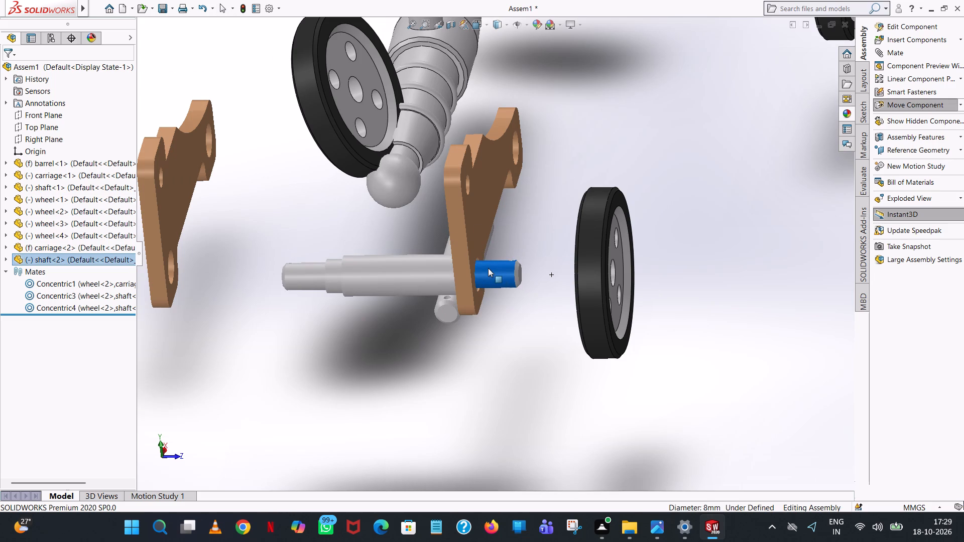
left_click_drag(488, 268, 485, 269)
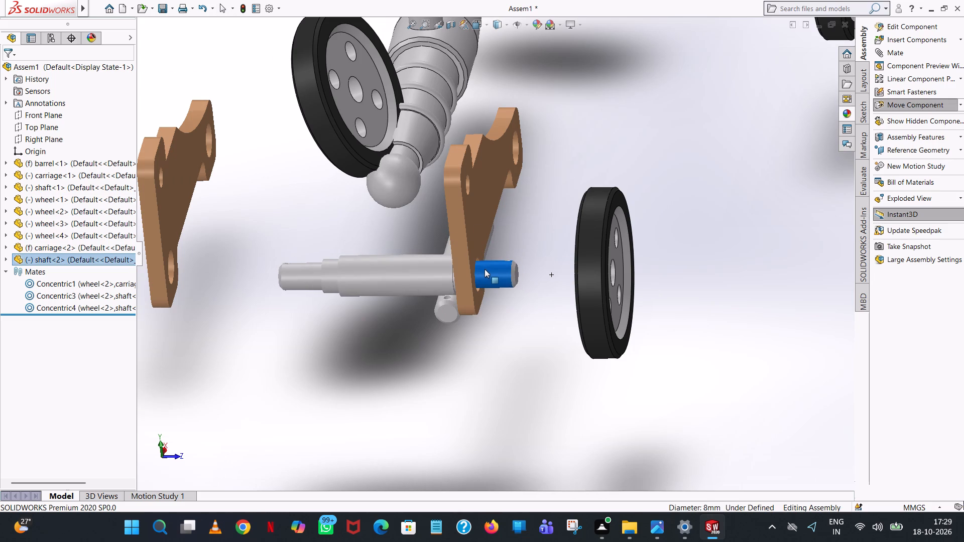
left_click_drag(485, 269, 486, 270)
middle_click_drag(510, 242, 526, 237)
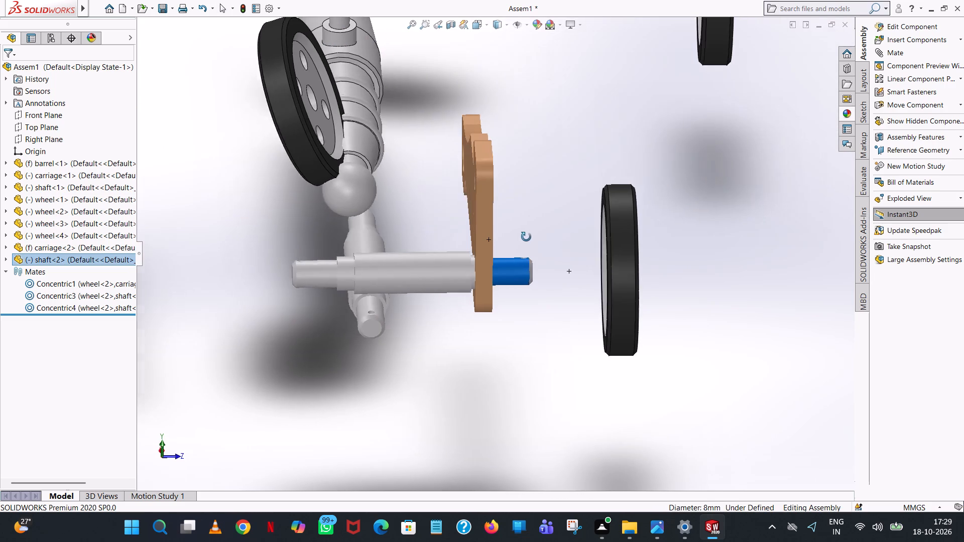
middle_click_drag(526, 237, 534, 227)
left_click_drag(432, 278, 423, 276)
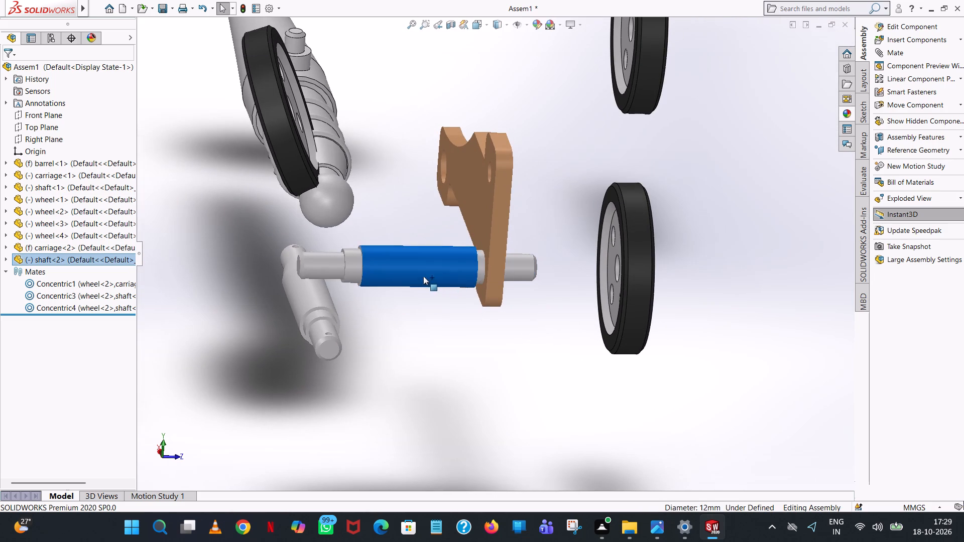
left_click_drag(423, 276, 411, 273)
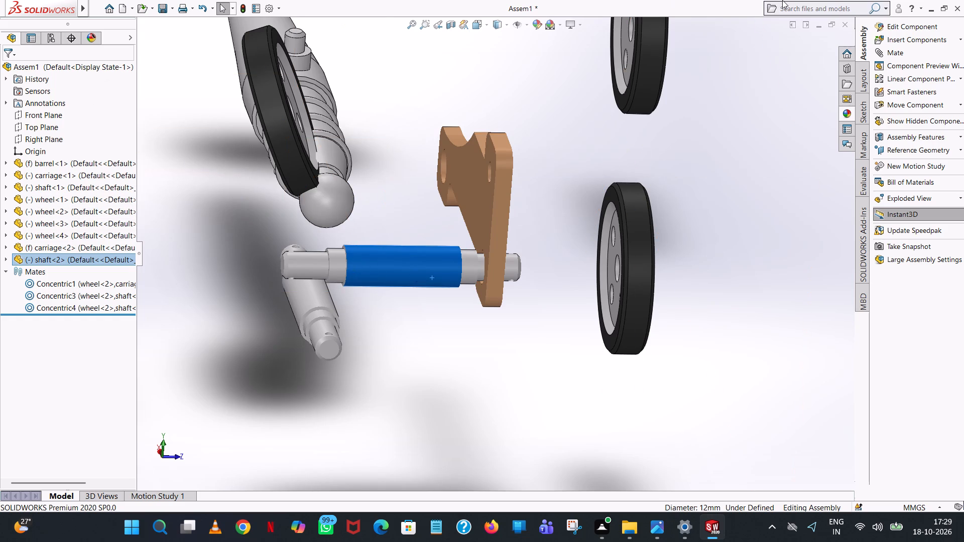
Add a coincident mate between the outer circular edge of the large middle cylinder on shaft<2> and the inner face of carriage<2>.
left_click(886, 52)
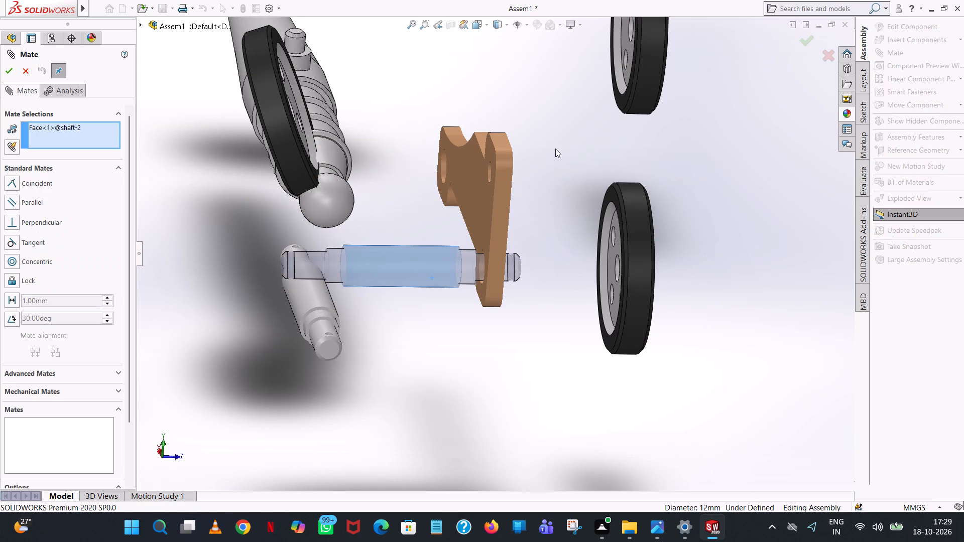
left_click(27, 68)
left_click(915, 47)
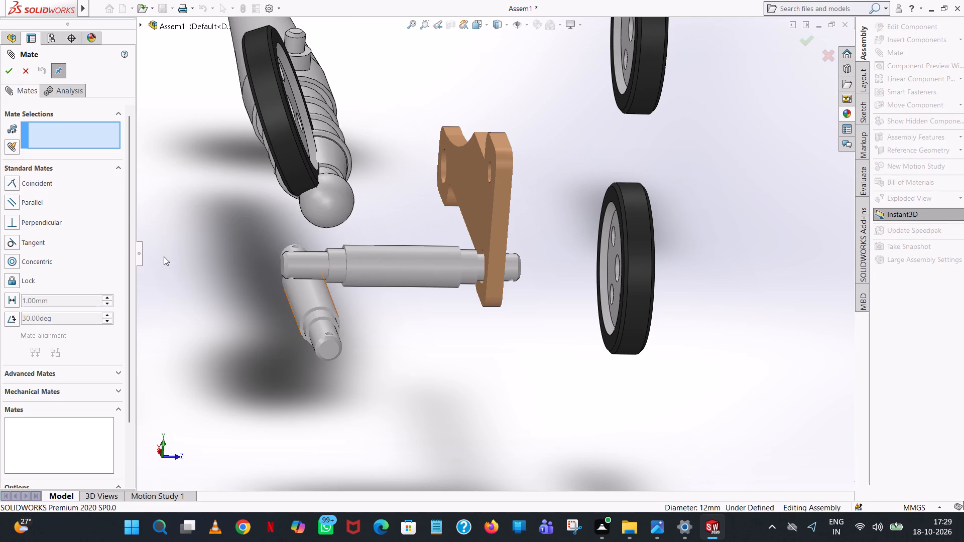
left_click(10, 182)
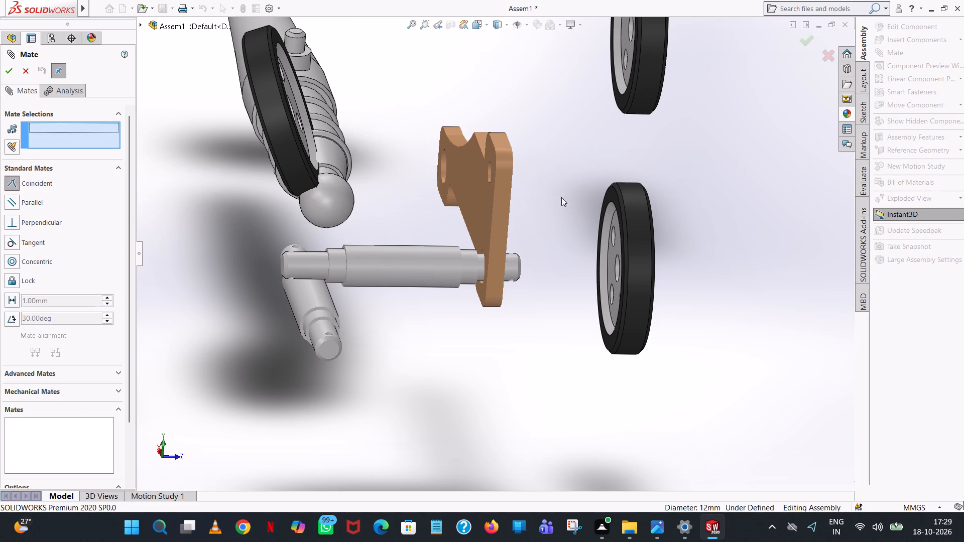
middle_click_drag(448, 280, 423, 273)
scroll(431, 279, "up", 1)
scroll(432, 284, "down", 5)
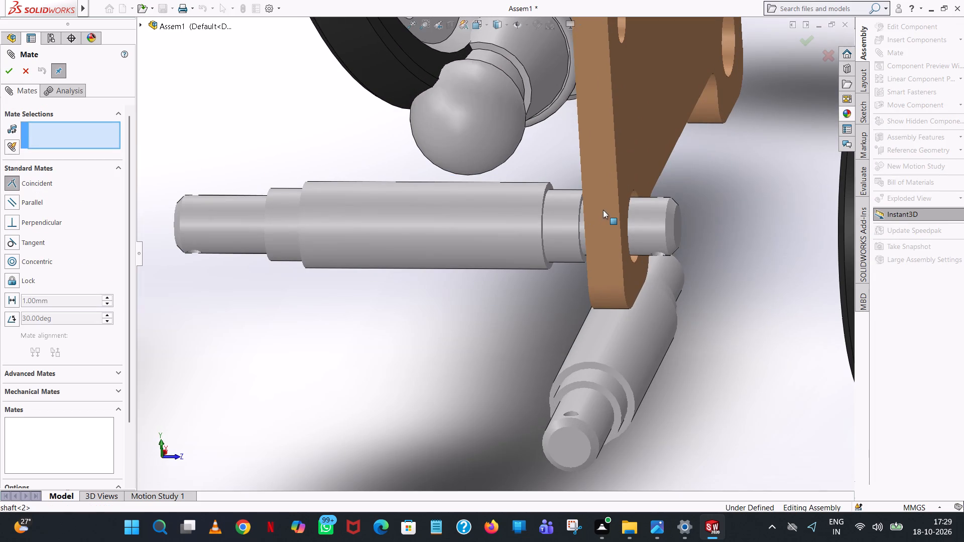
left_click(545, 188)
middle_click_drag(564, 169, 598, 172)
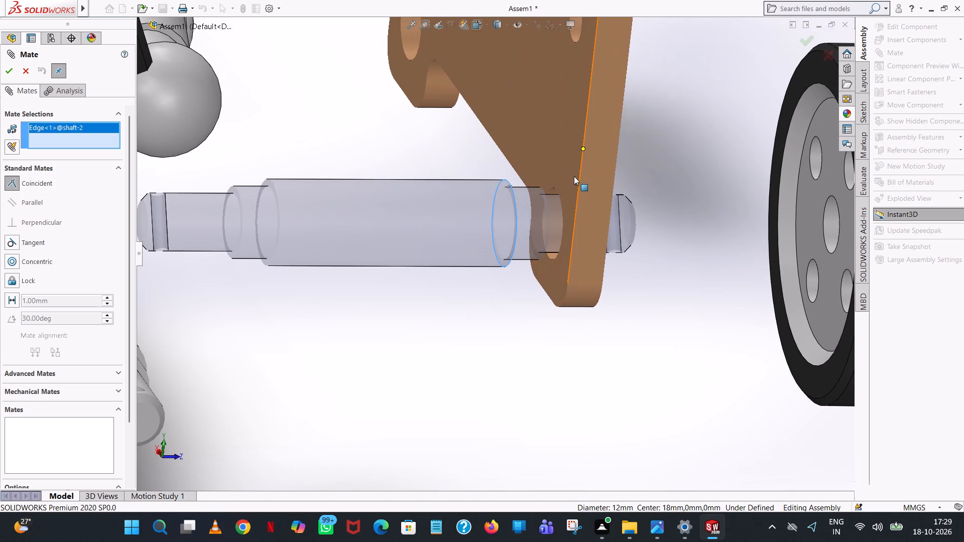
left_click(568, 174)
left_click(664, 157)
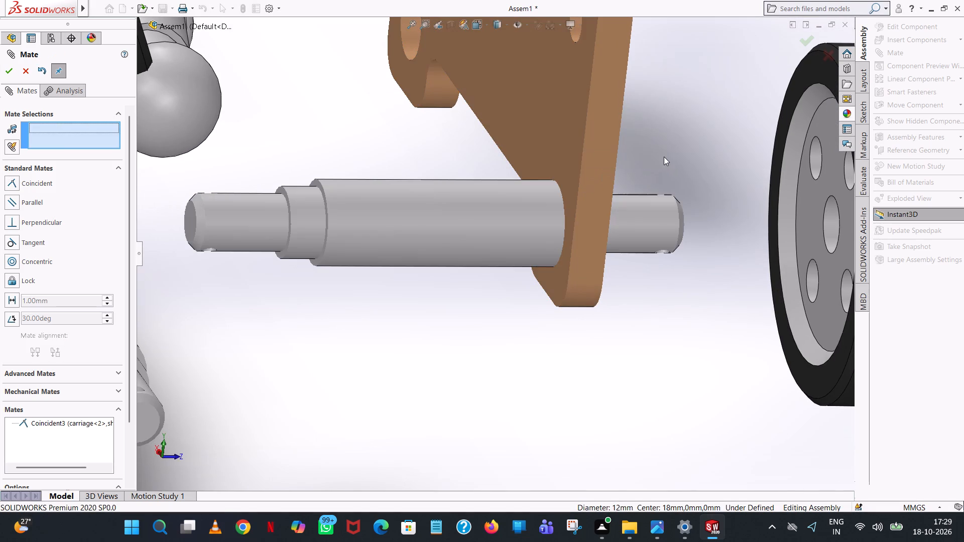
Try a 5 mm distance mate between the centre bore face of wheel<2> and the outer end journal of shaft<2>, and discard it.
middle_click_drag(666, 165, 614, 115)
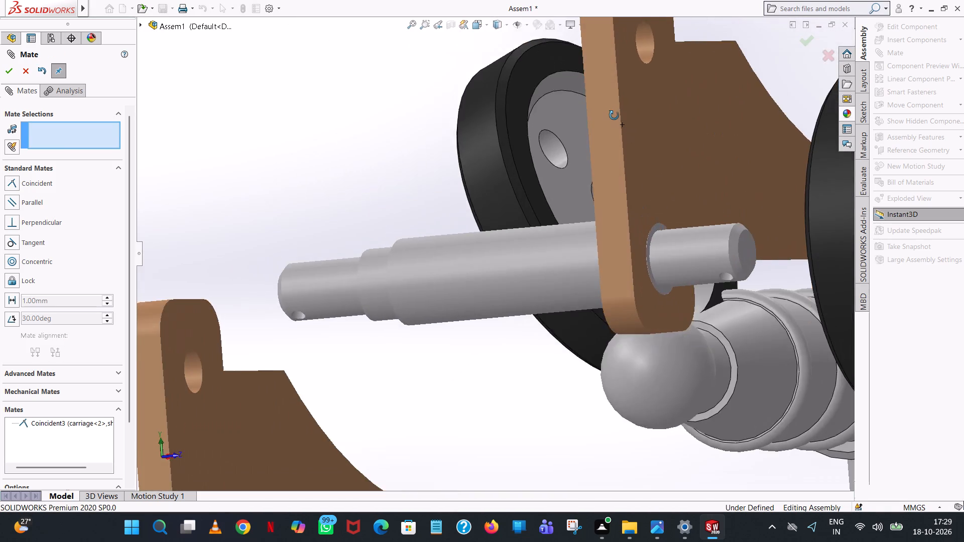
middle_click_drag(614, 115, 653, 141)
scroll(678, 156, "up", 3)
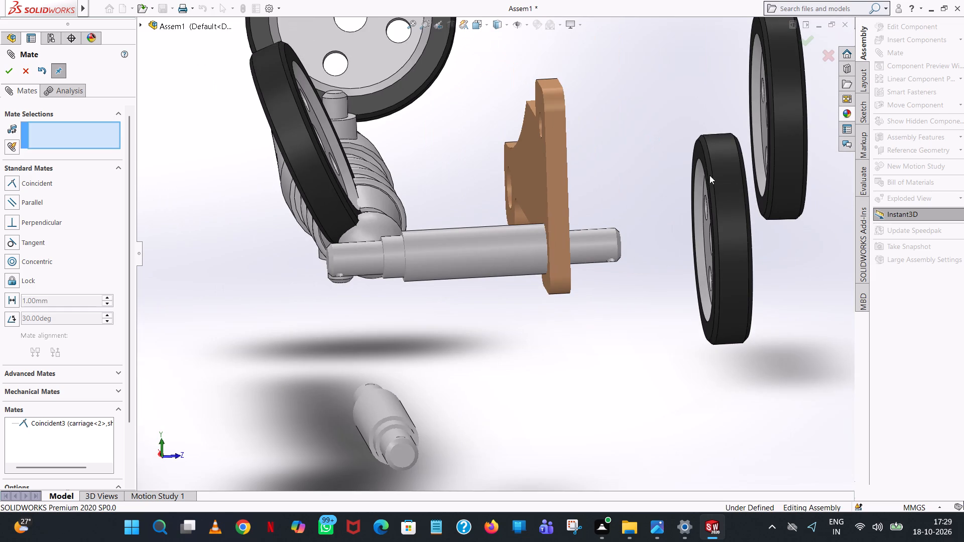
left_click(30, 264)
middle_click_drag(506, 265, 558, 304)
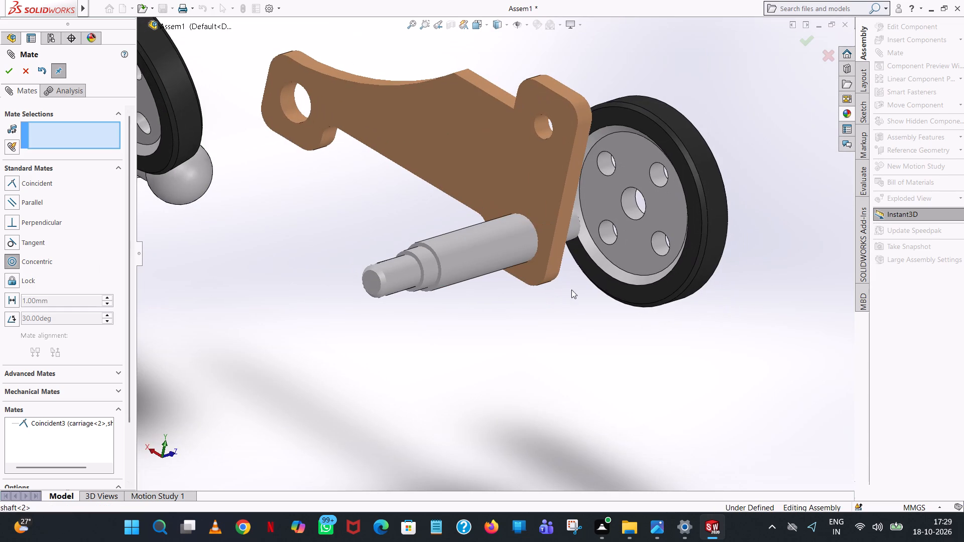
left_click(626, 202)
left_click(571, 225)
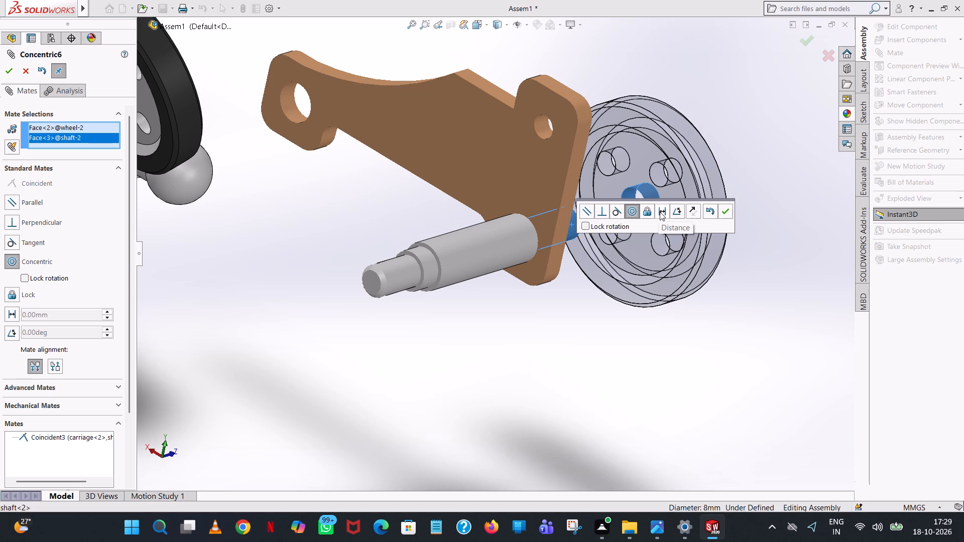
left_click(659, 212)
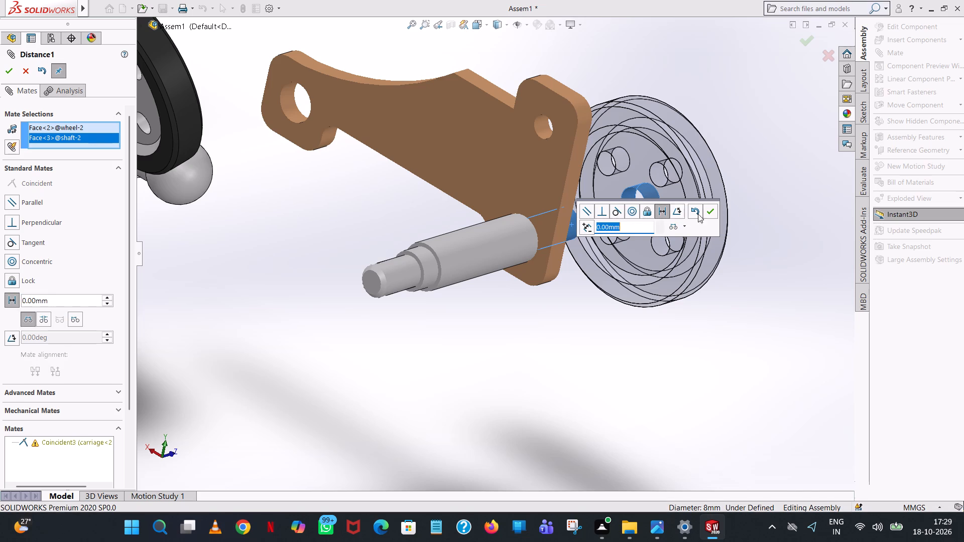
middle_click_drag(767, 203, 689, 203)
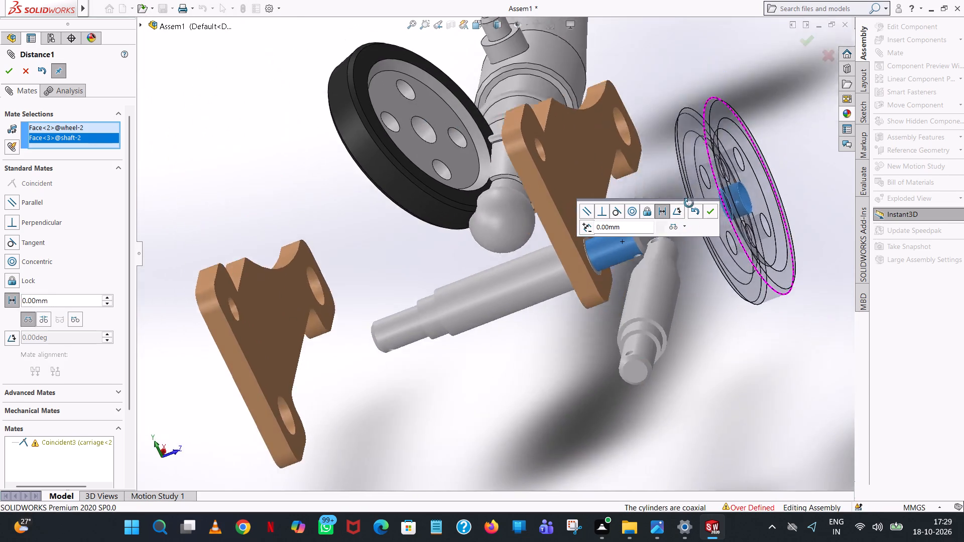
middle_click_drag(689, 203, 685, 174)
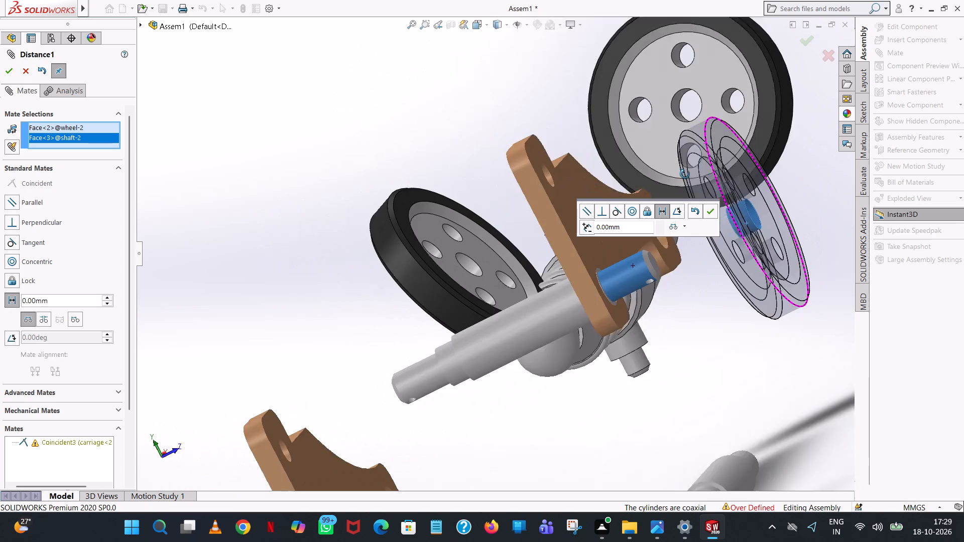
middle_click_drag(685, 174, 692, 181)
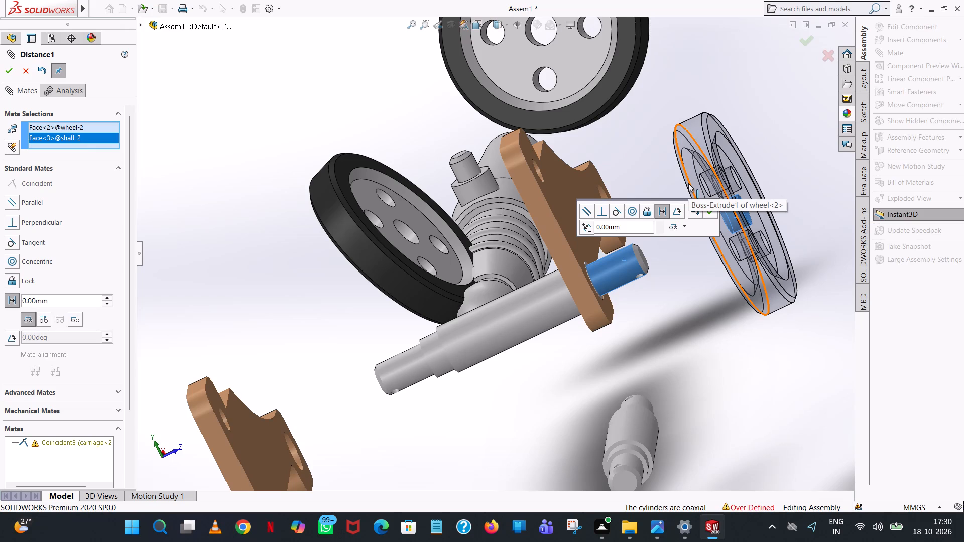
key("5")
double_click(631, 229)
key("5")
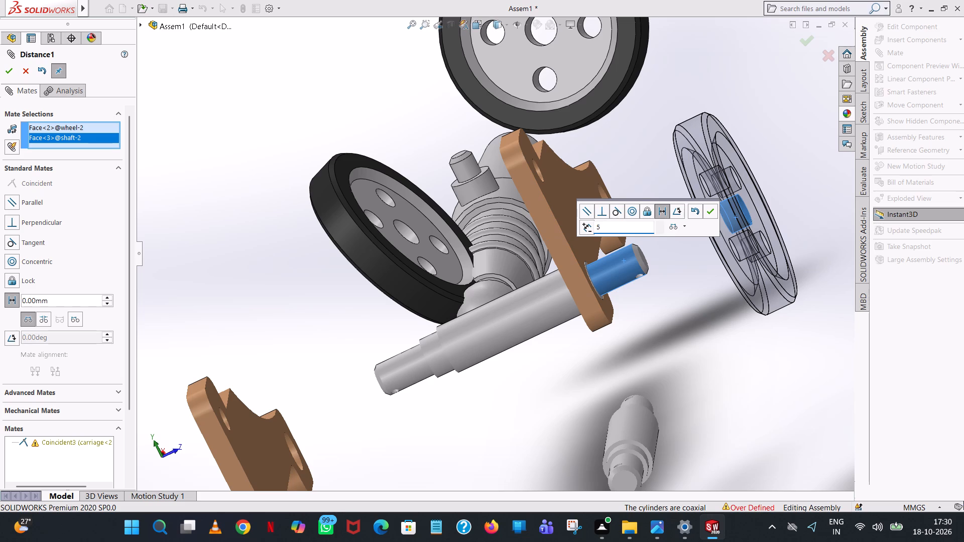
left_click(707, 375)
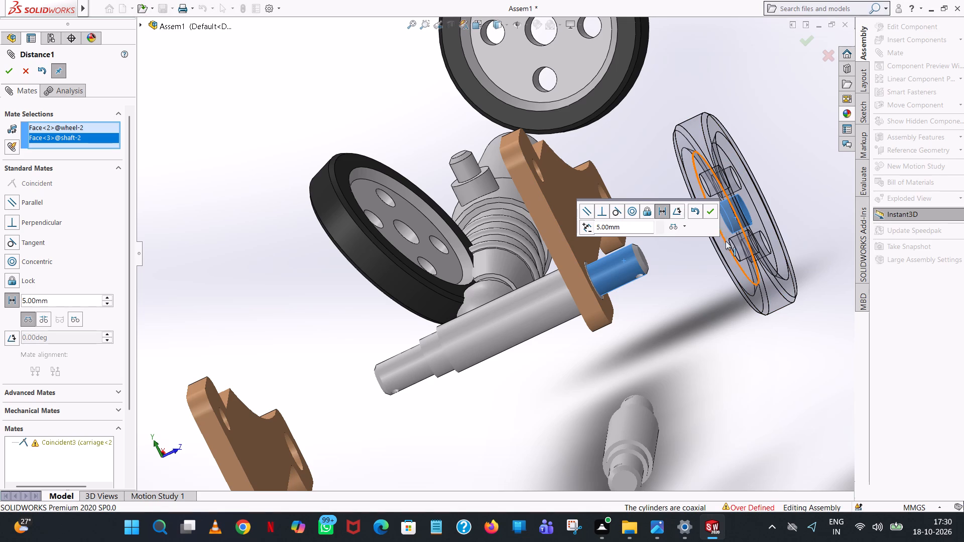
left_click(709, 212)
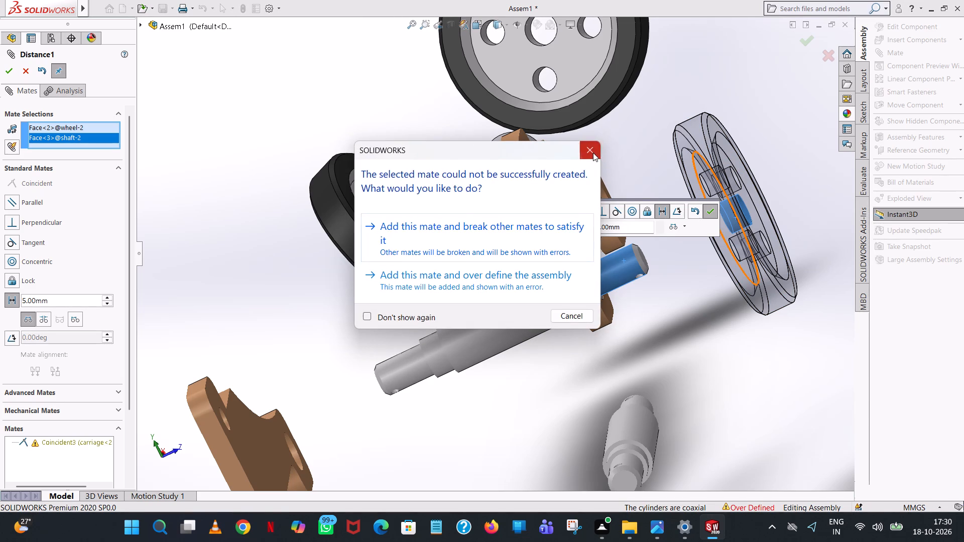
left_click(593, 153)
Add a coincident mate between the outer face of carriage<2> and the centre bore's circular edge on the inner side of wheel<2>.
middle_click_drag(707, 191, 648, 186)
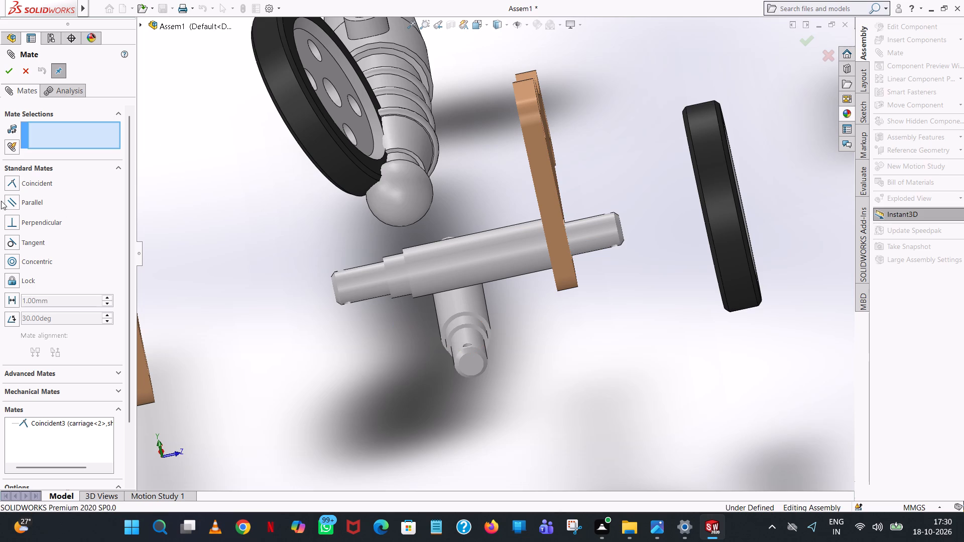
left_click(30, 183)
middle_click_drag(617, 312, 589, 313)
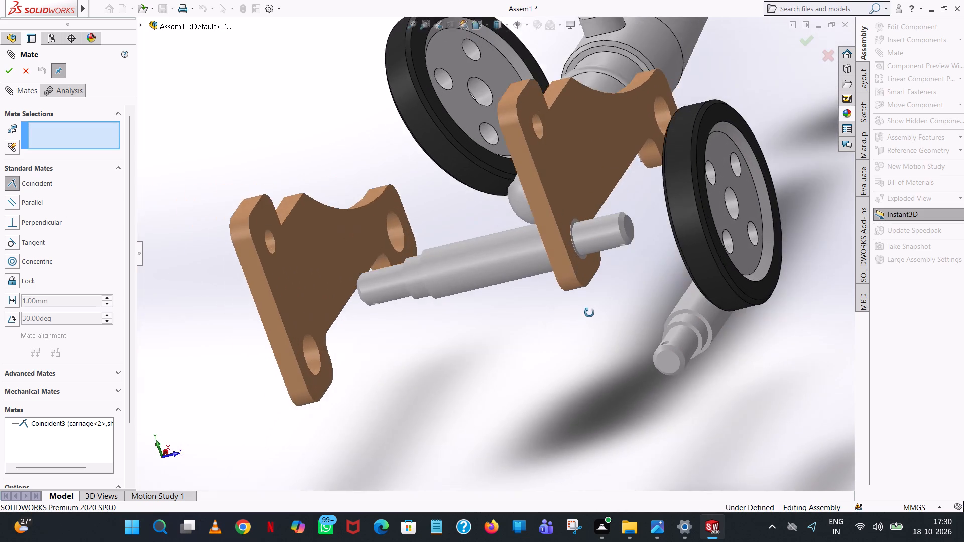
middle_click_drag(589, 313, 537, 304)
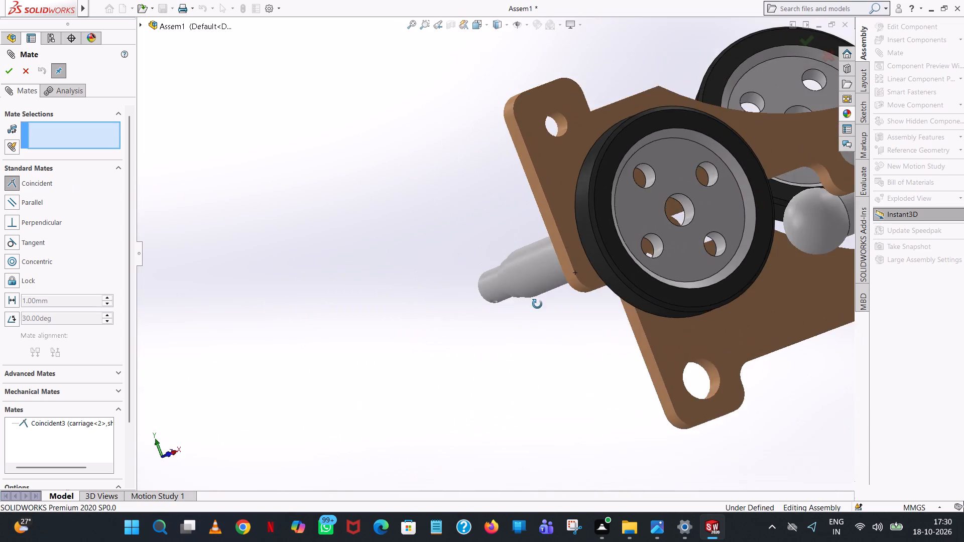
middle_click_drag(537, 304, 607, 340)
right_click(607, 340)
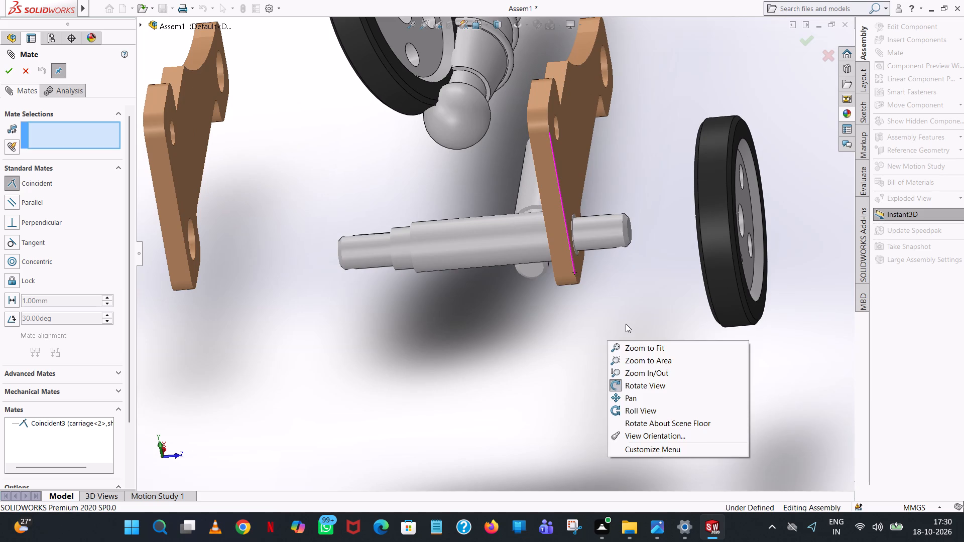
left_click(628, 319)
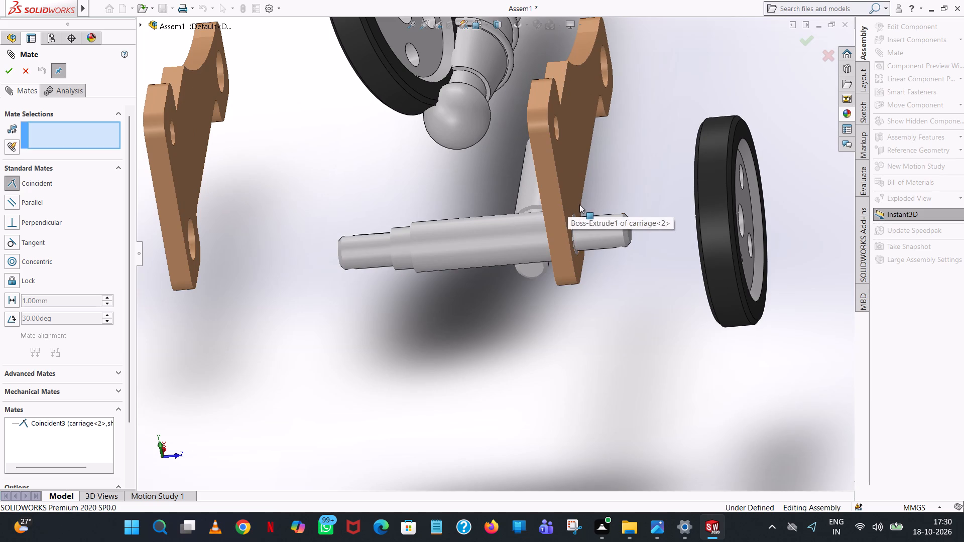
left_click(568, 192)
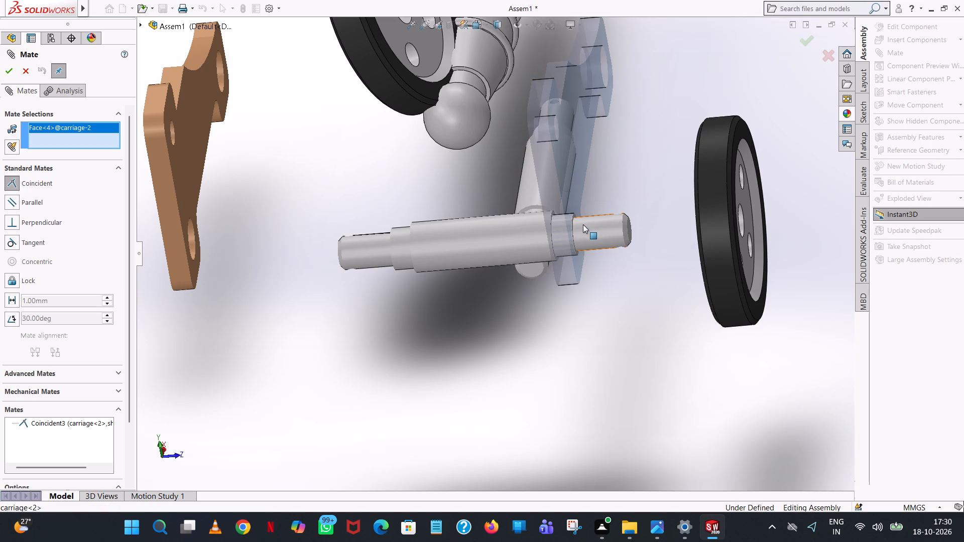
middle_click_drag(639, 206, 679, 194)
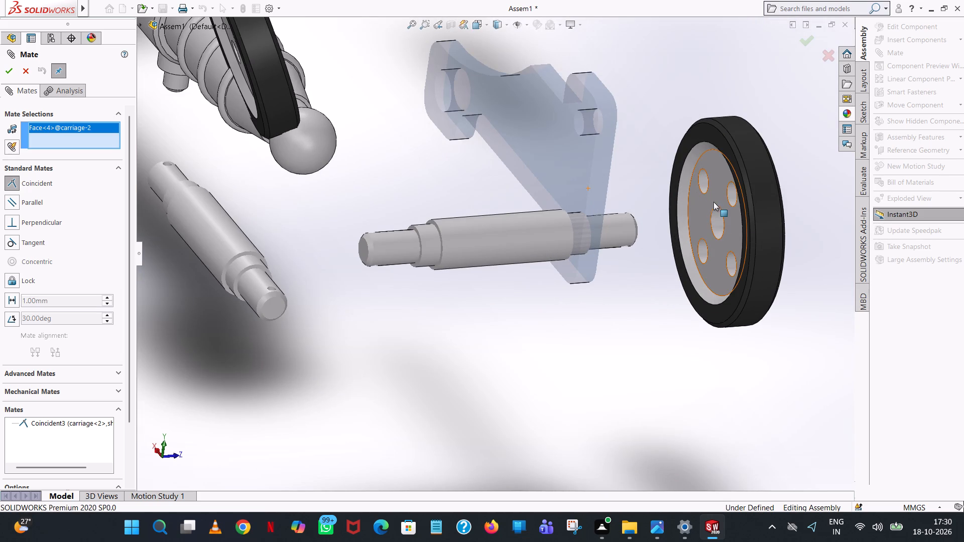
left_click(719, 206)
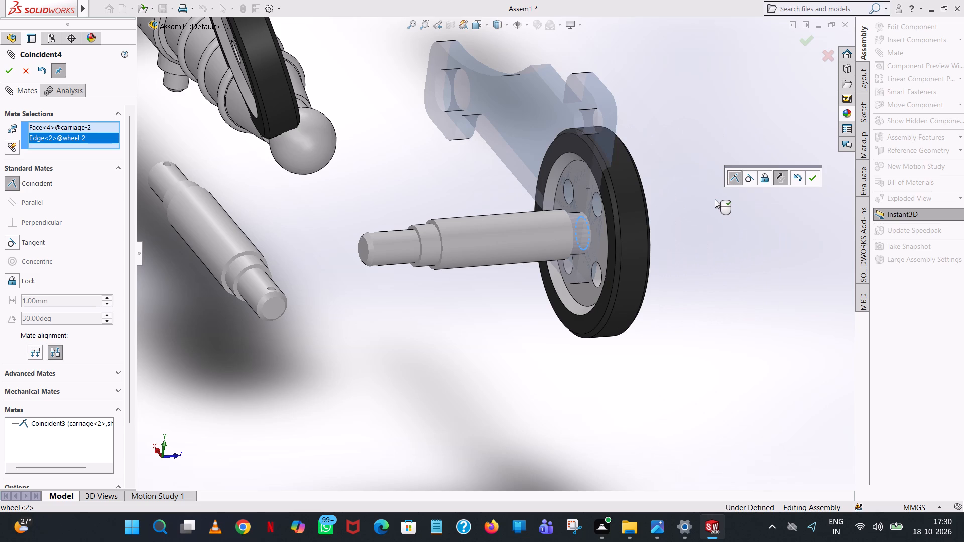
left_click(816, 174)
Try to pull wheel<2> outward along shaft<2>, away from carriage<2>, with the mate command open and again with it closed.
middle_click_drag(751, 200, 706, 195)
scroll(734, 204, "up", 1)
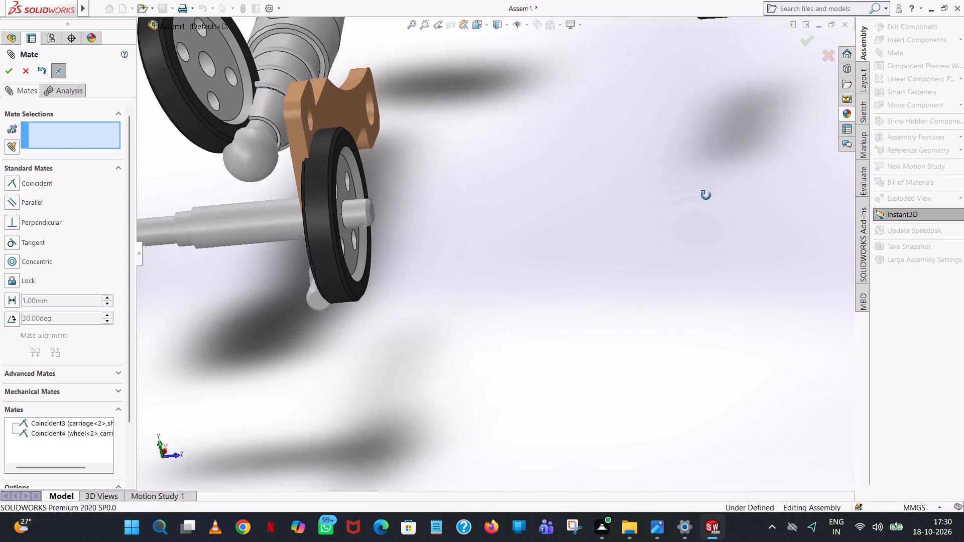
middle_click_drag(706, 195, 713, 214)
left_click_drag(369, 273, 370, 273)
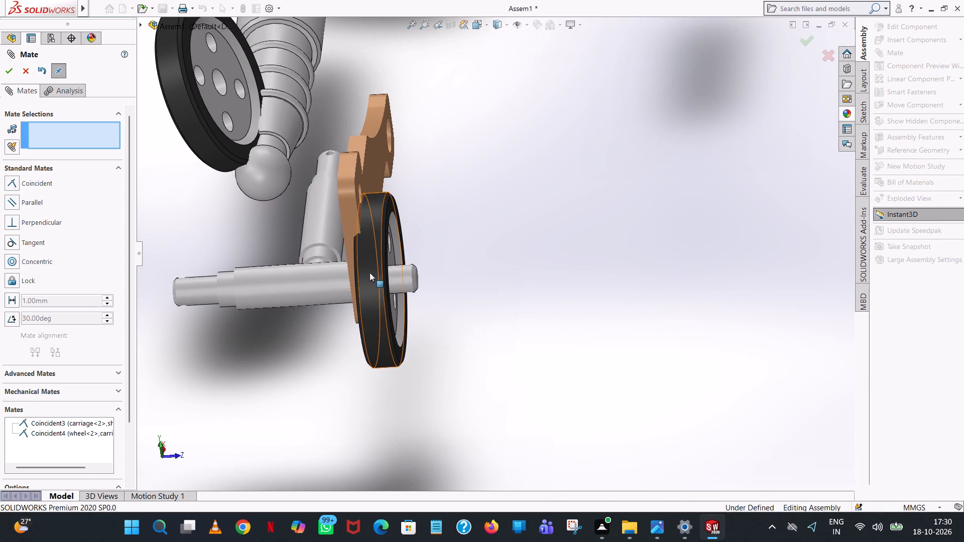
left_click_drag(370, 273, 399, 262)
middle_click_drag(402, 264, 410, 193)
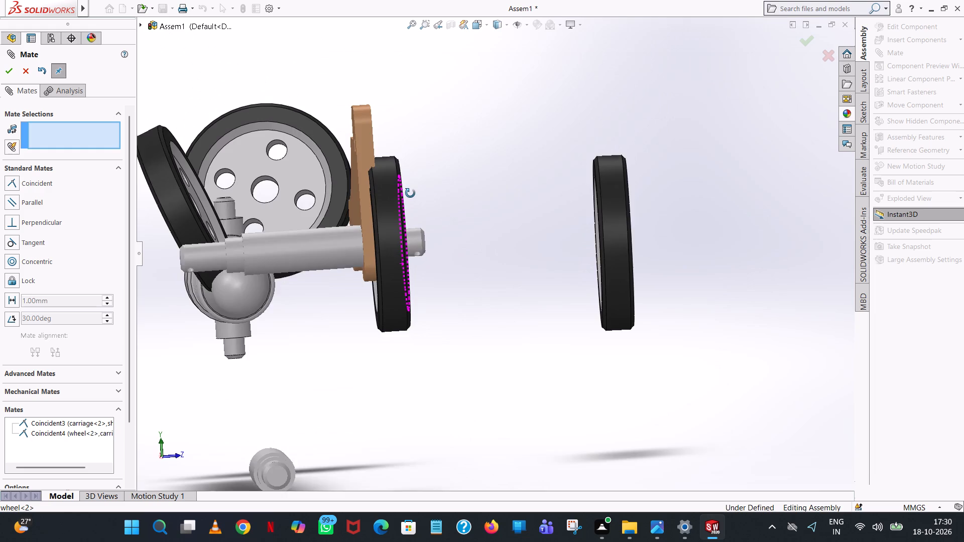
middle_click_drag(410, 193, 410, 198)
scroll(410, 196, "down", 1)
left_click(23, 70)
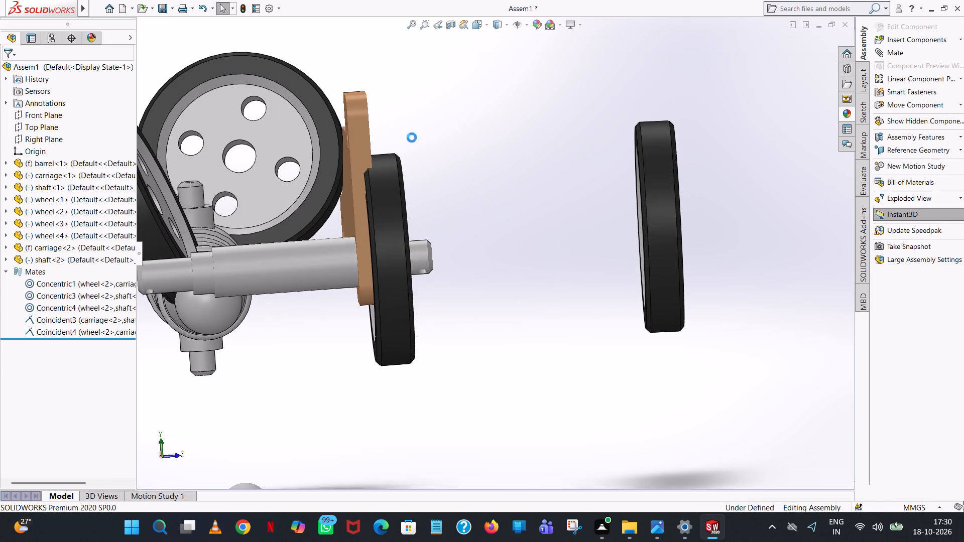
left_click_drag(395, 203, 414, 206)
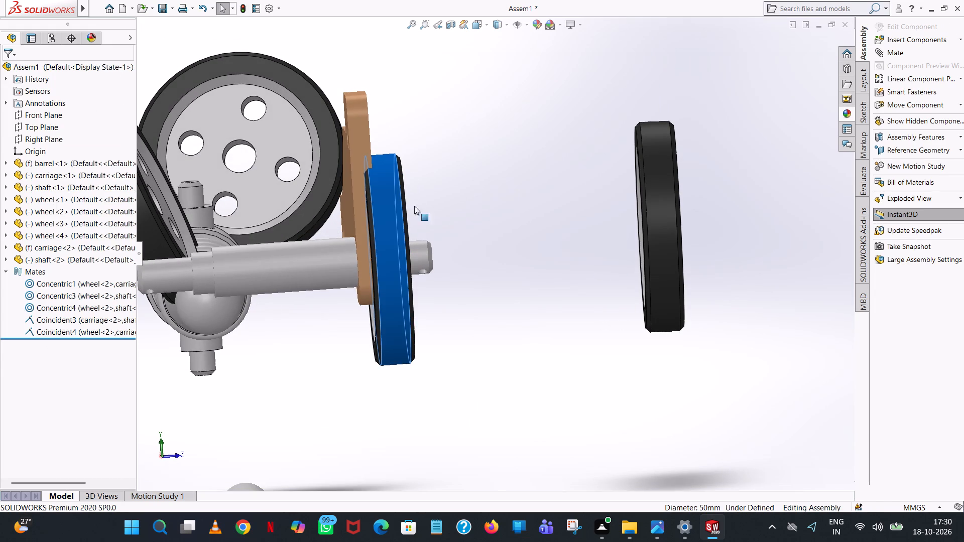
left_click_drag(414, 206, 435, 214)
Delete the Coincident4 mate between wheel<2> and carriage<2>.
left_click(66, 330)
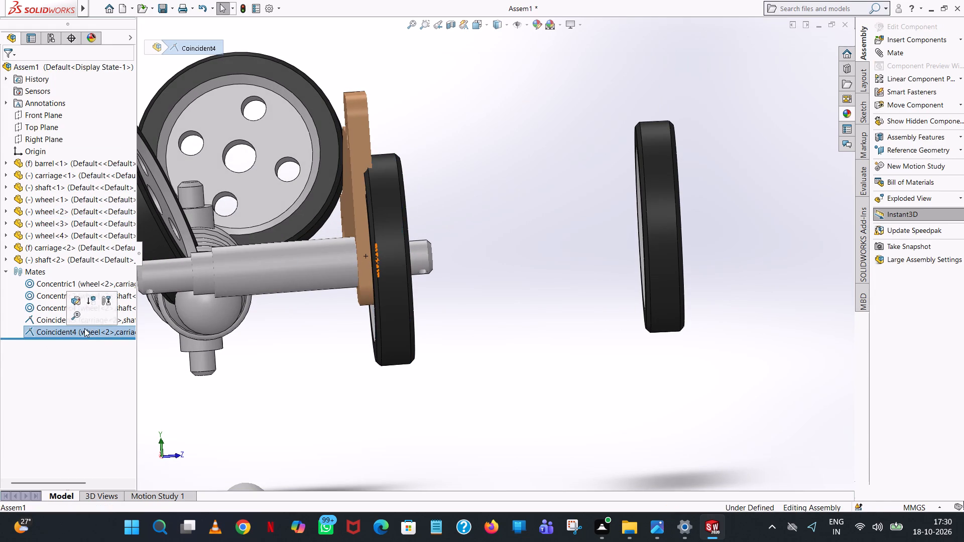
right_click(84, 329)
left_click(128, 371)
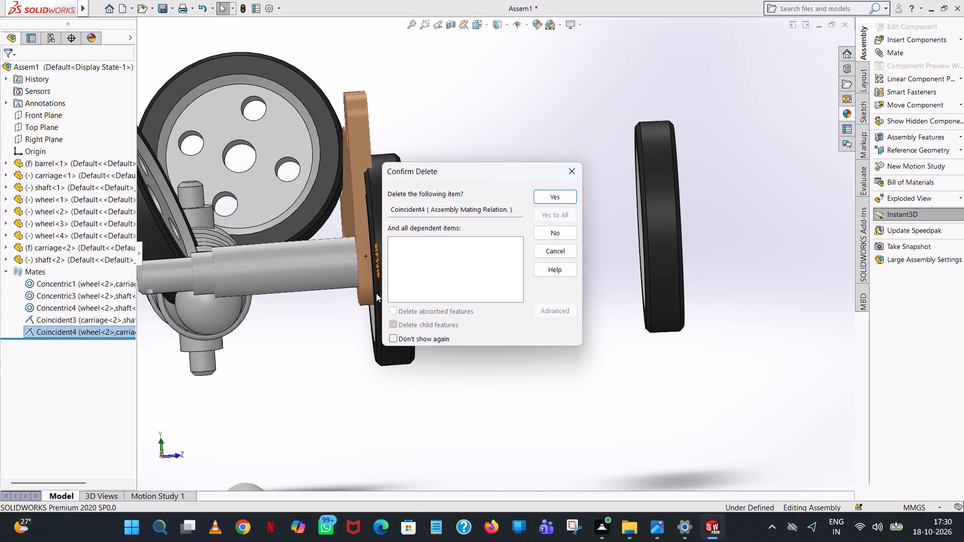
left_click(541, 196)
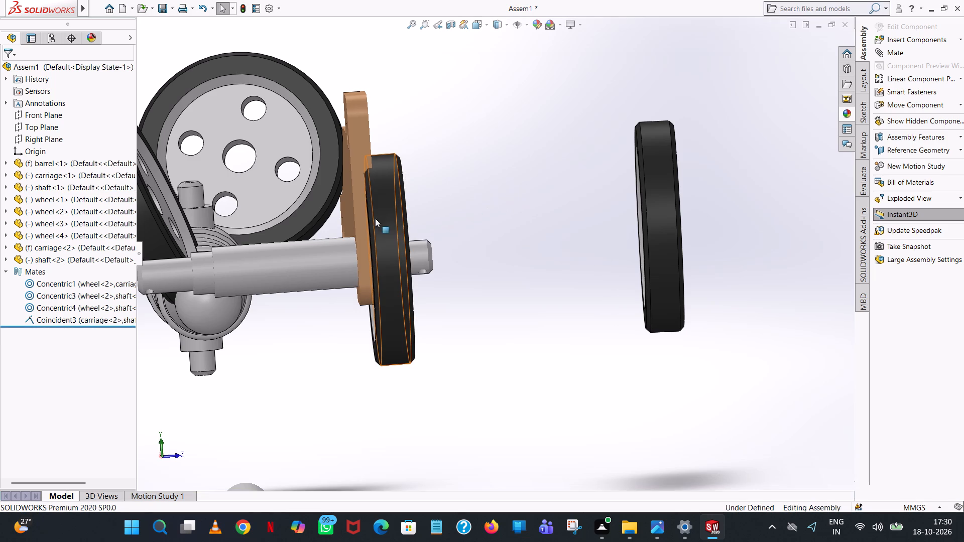
Slide wheel<2> outward along shaft<2> until a small gap separates it from the outer face of carriage<2>.
left_click_drag(394, 225, 427, 229)
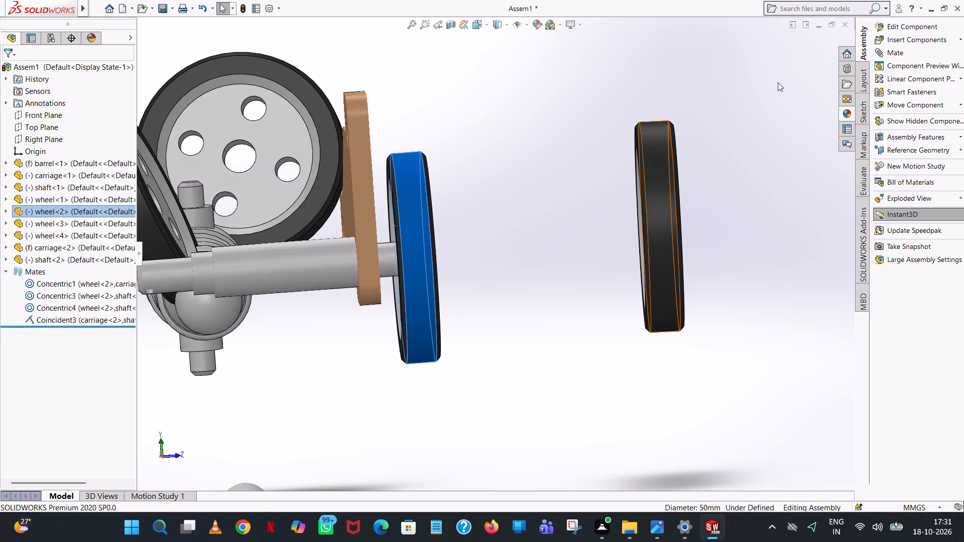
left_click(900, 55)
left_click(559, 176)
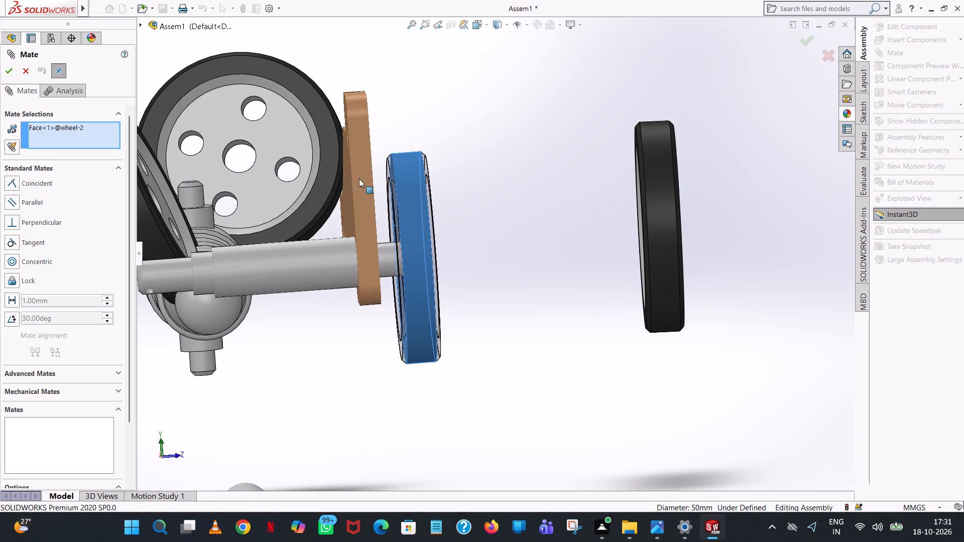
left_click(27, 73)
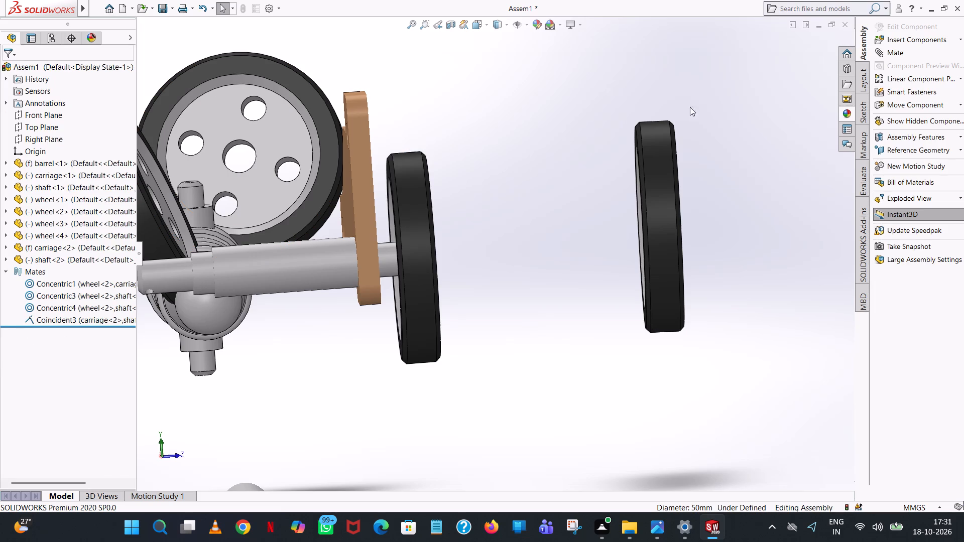
Start a new mate and slide wheel<2> outward along its axis until it sits clear of the outer end of shaft<2>.
left_click(915, 52)
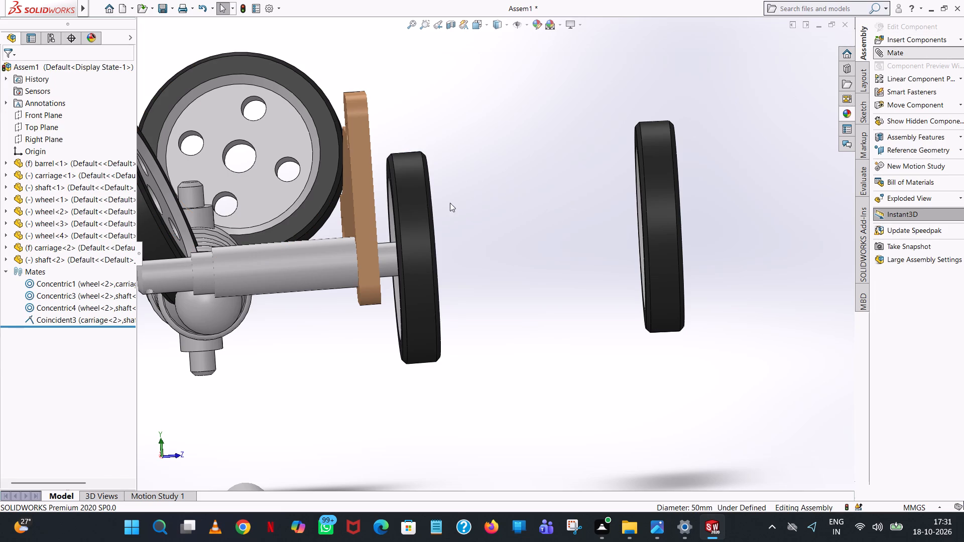
left_click_drag(408, 198, 487, 202)
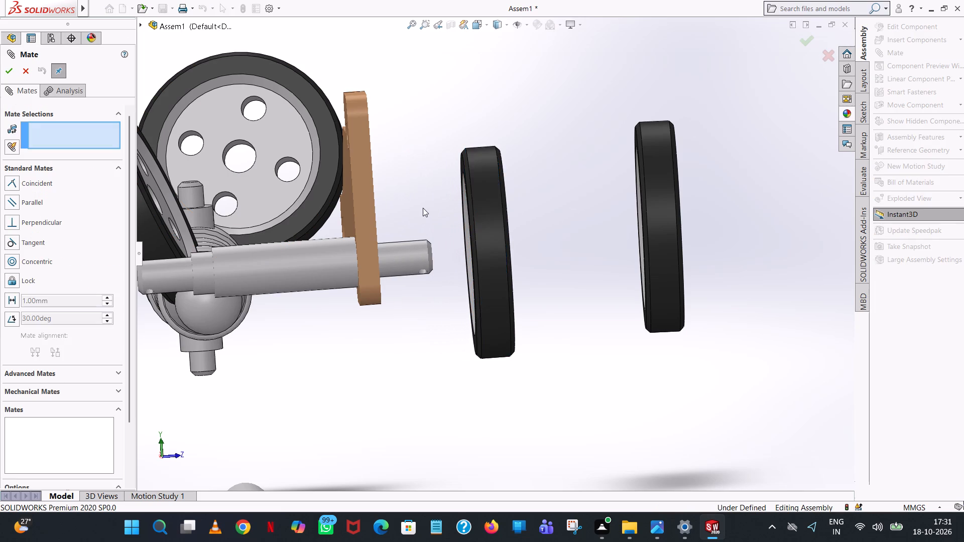
Add a coincident mate between the inner rim edge of wheel<2> and the outer face of carriage<2>.
middle_click_drag(422, 208, 454, 202)
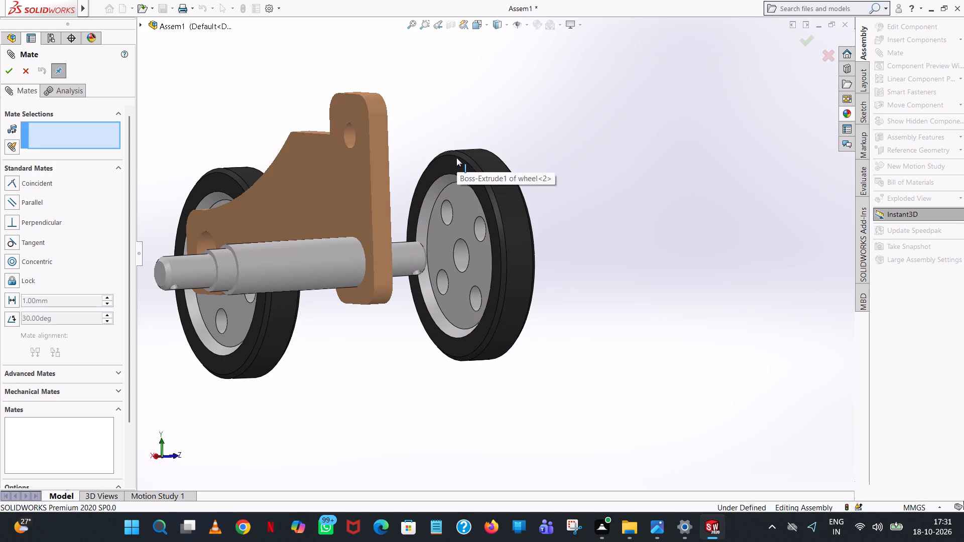
left_click(457, 157)
middle_click_drag(401, 163, 367, 164)
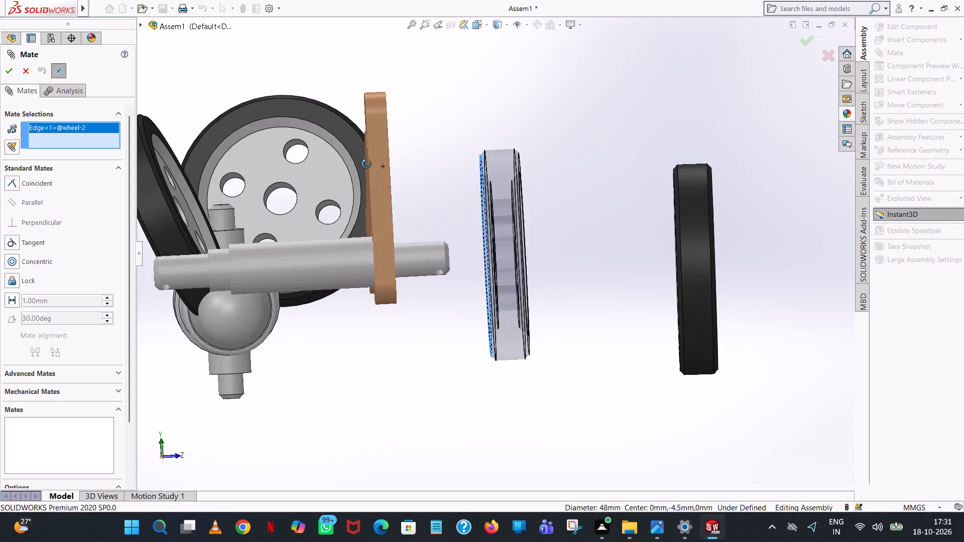
middle_click_drag(367, 164, 357, 168)
scroll(357, 168, "up", 1)
middle_click_drag(419, 201, 391, 213)
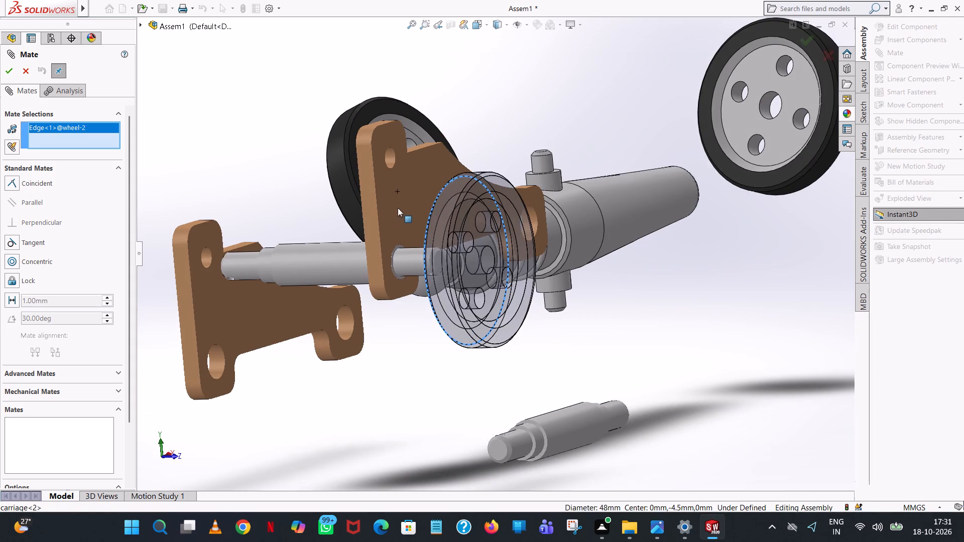
left_click(399, 204)
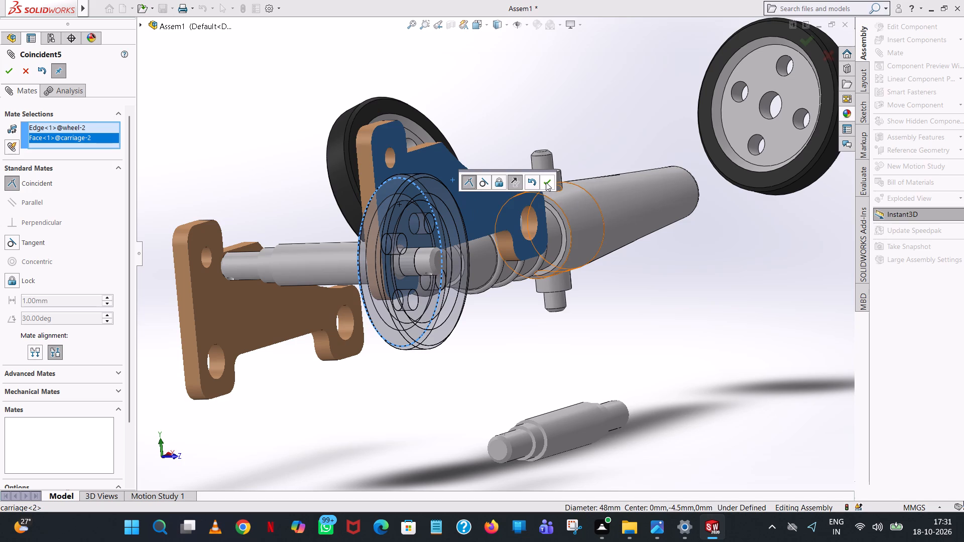
left_click(546, 182)
Close the mate command and move carriage<1> closer to the free end of shaft<2>.
middle_click_drag(569, 279, 606, 286)
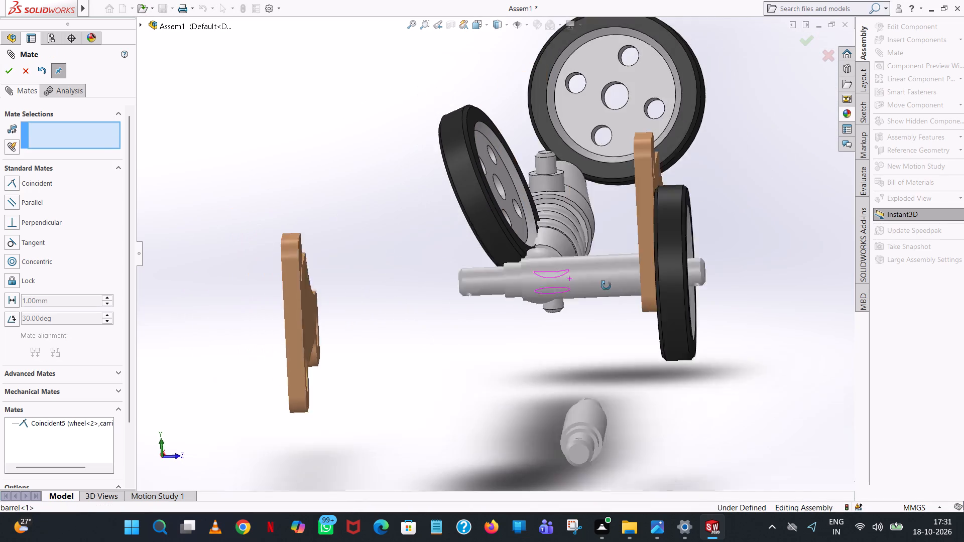
middle_click_drag(606, 286, 604, 284)
scroll(682, 249, "down", 2)
scroll(683, 251, "up", 5)
right_click_drag(439, 286, 429, 256)
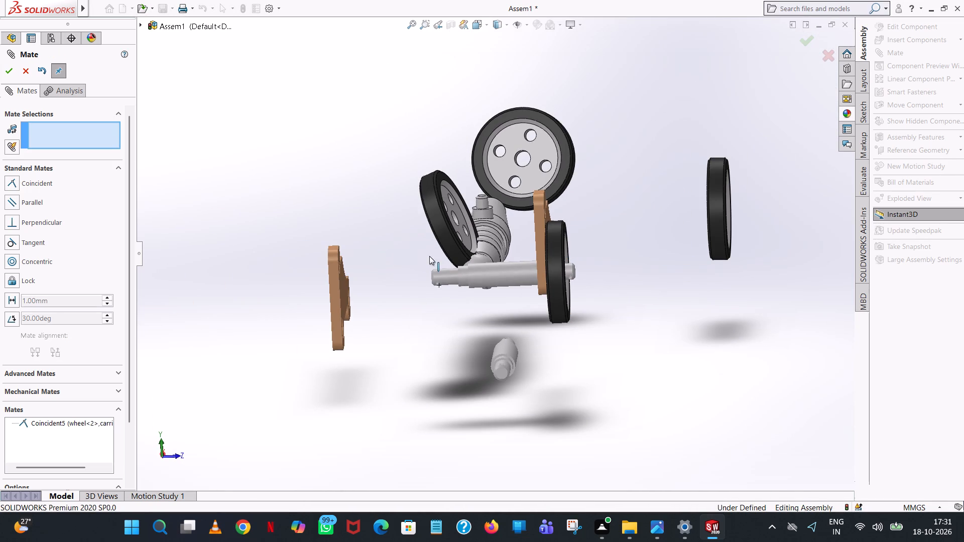
right_click_drag(429, 256, 336, 305)
left_click_drag(335, 312, 378, 292)
right_click_drag(335, 312, 378, 292)
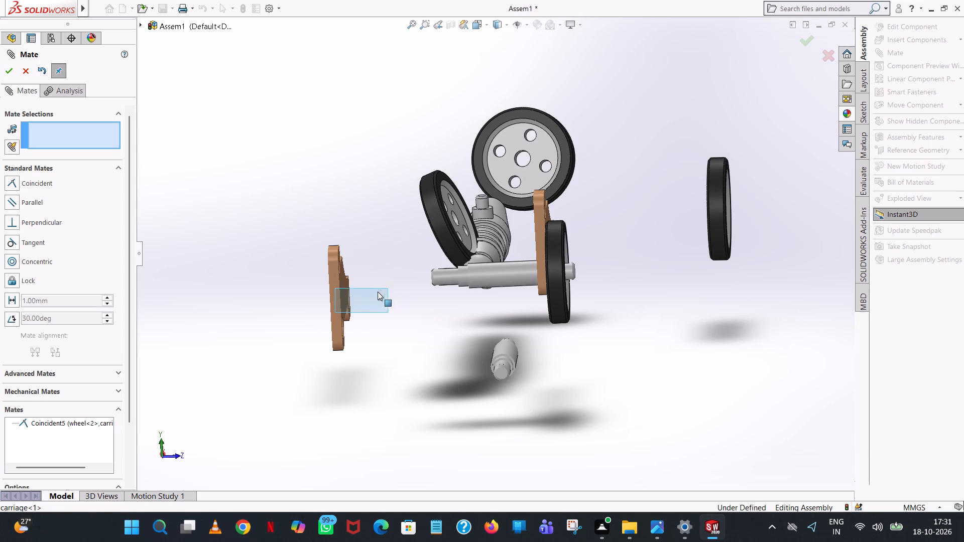
left_click_drag(378, 292, 374, 293)
right_click_drag(378, 292, 337, 304)
left_click_drag(327, 301, 389, 318)
right_click_drag(371, 313, 389, 318)
right_click_drag(389, 318, 321, 268)
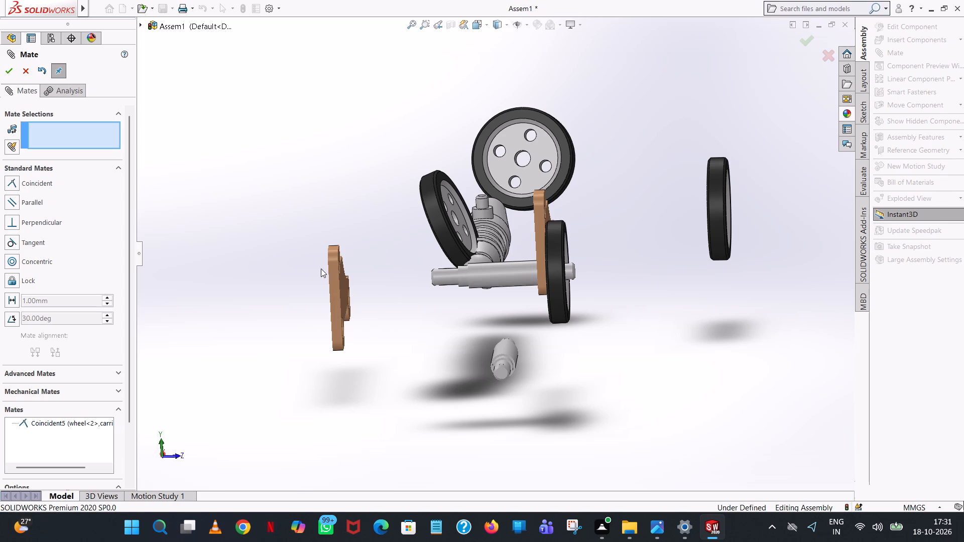
right_click_drag(321, 268, 10, 70)
left_click(10, 70)
left_click(10, 70)
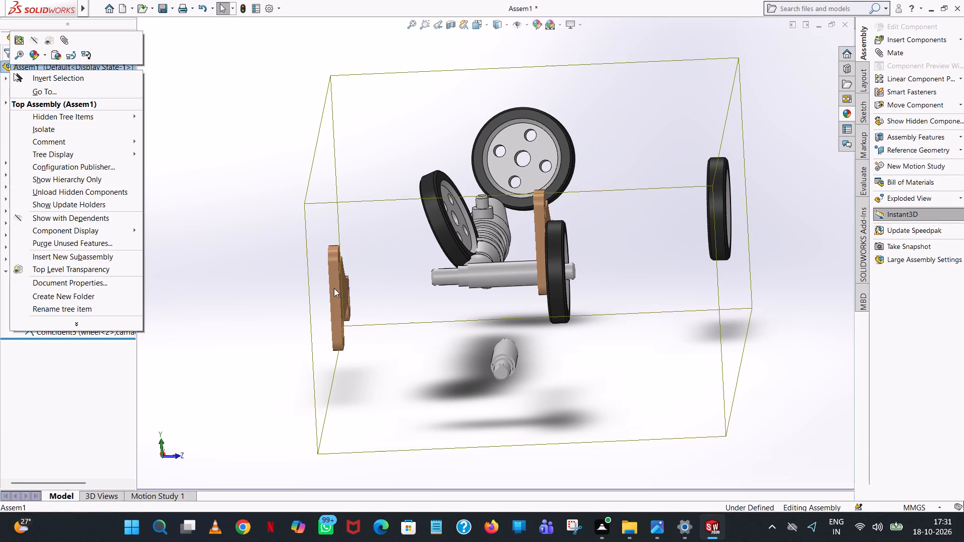
left_click_drag(334, 288, 398, 246)
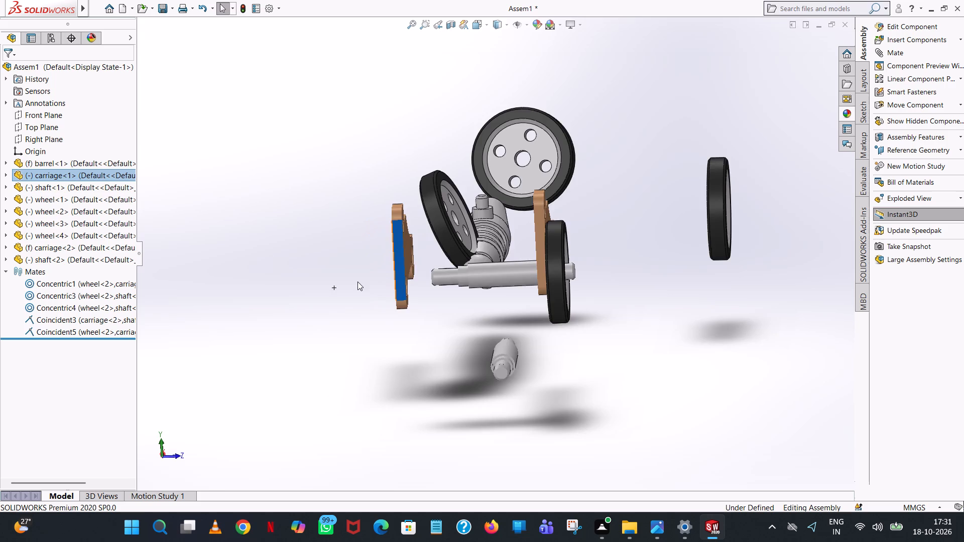
Add a concentric mate between the lower hole edge of carriage<1> and the free end of shaft<2>.
middle_click_drag(357, 284, 420, 275)
middle_click_drag(457, 266, 451, 270)
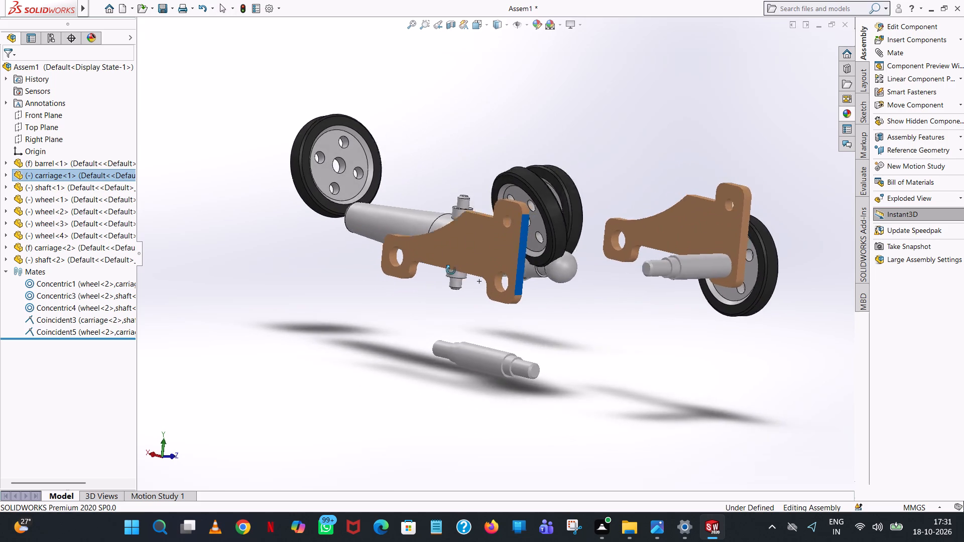
middle_click_drag(451, 270, 399, 272)
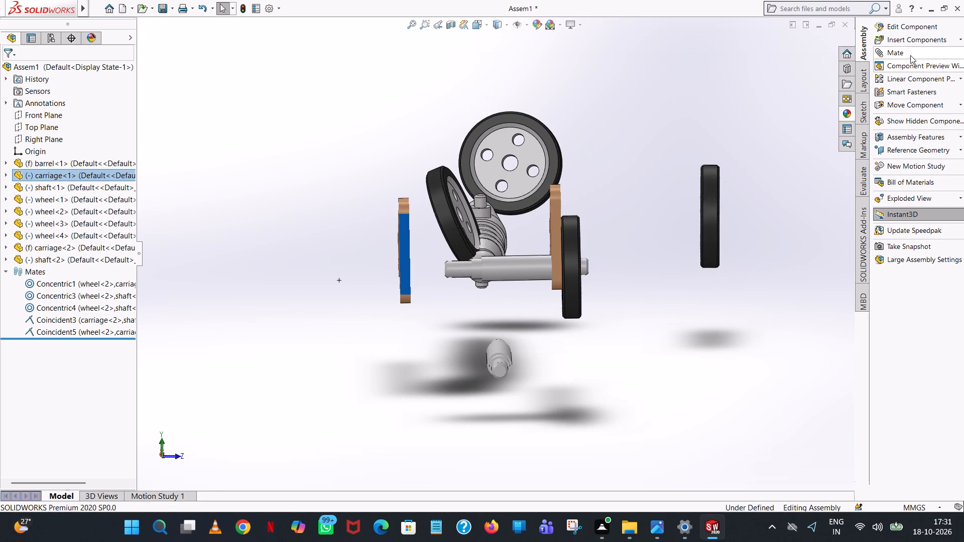
left_click(910, 55)
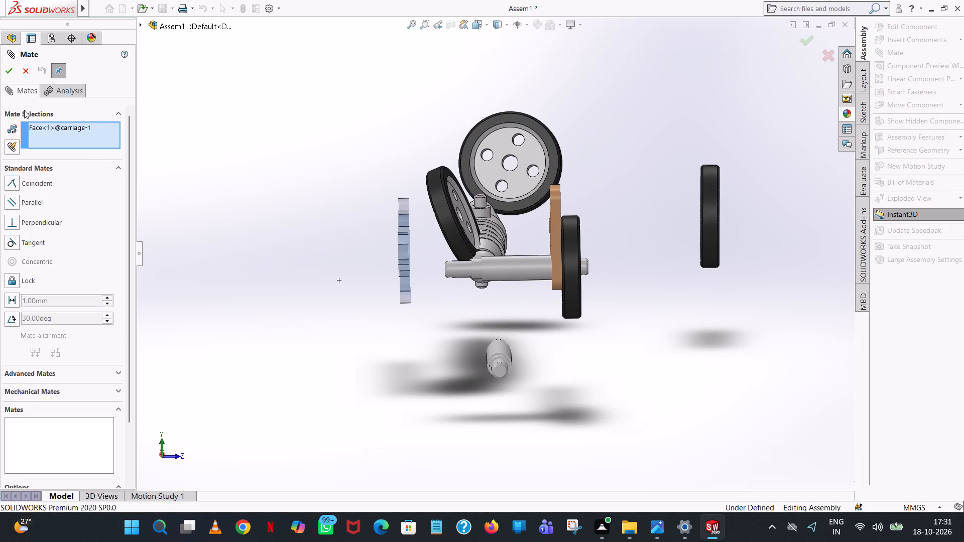
left_click(26, 70)
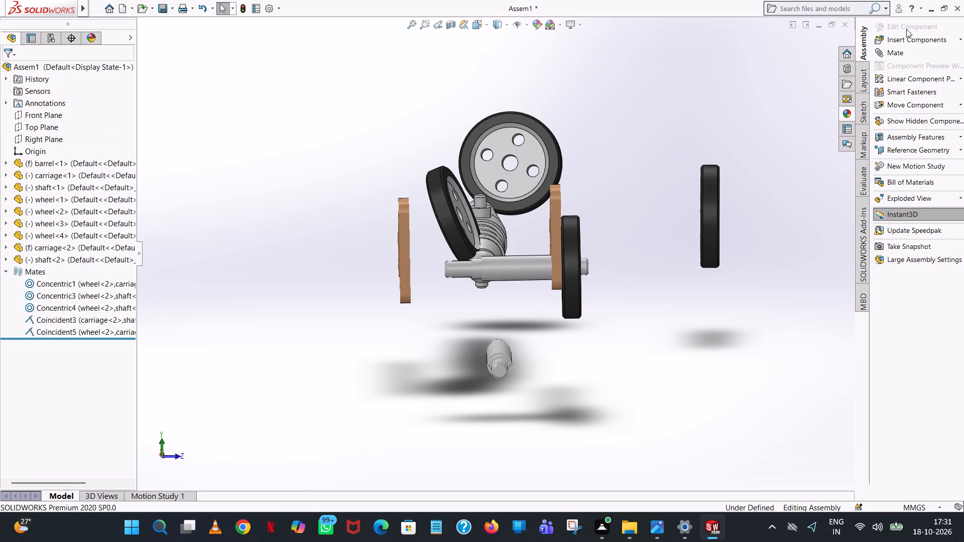
left_click(902, 47)
middle_click_drag(514, 221, 497, 221)
scroll(513, 222, "up", 1)
scroll(416, 283, "down", 4)
left_click(431, 260)
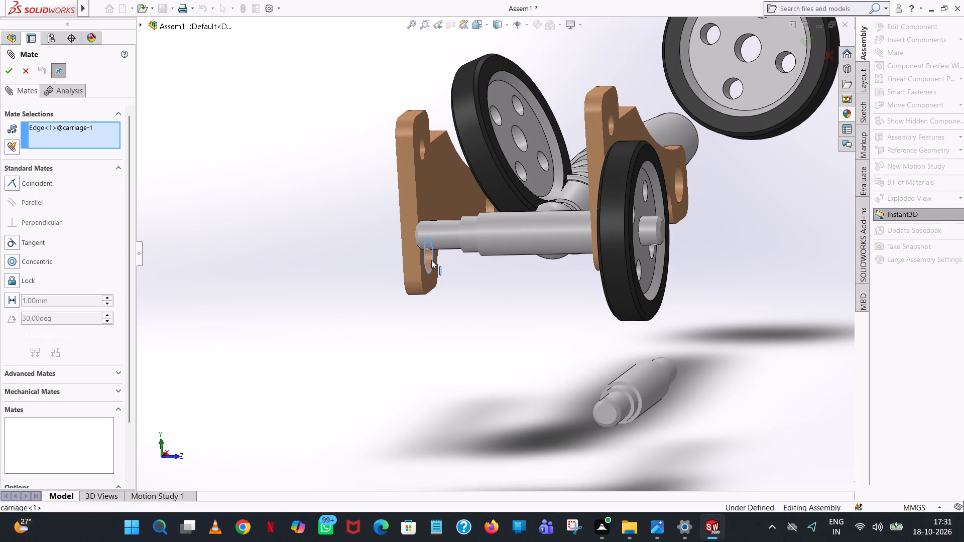
left_click(432, 232)
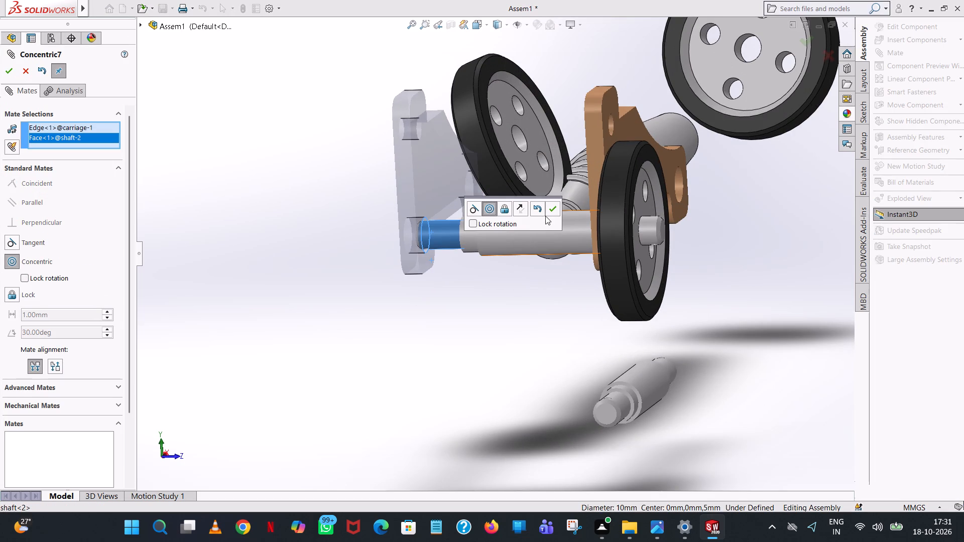
left_click(555, 210)
Add a coincident mate between the shoulder edge of shaft<2>'s thick middle section and the inner face of carriage<1>.
middle_click_drag(457, 298, 521, 309)
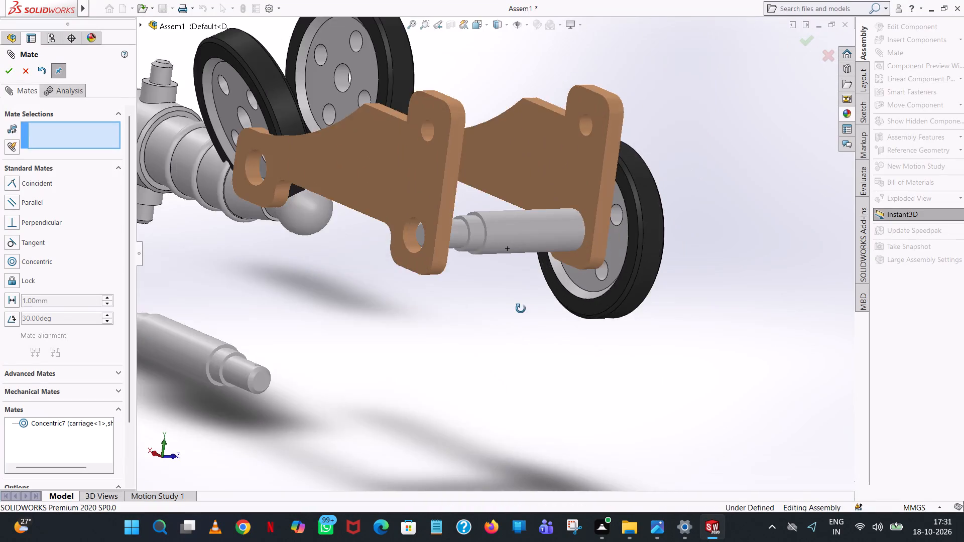
middle_click_drag(521, 309, 432, 296)
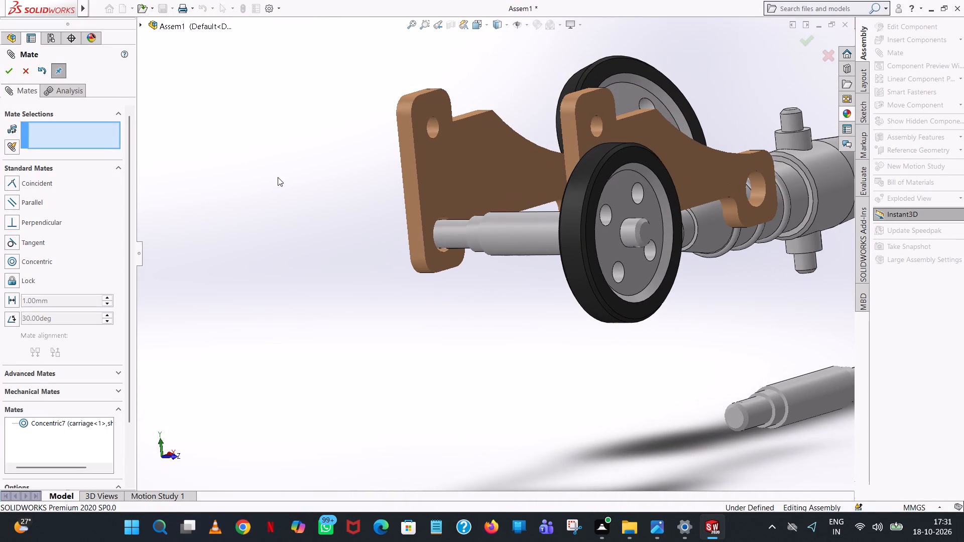
left_click(36, 183)
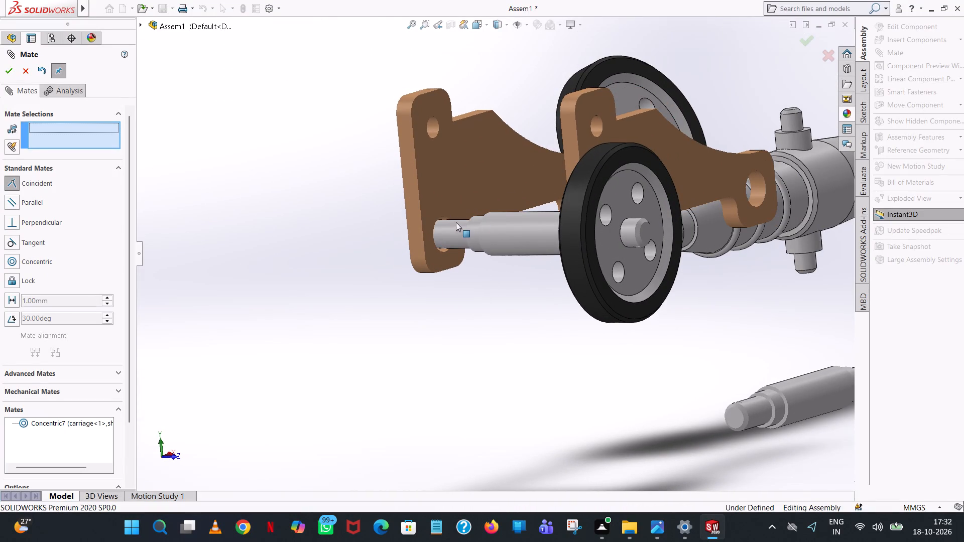
middle_click_drag(473, 245, 493, 253)
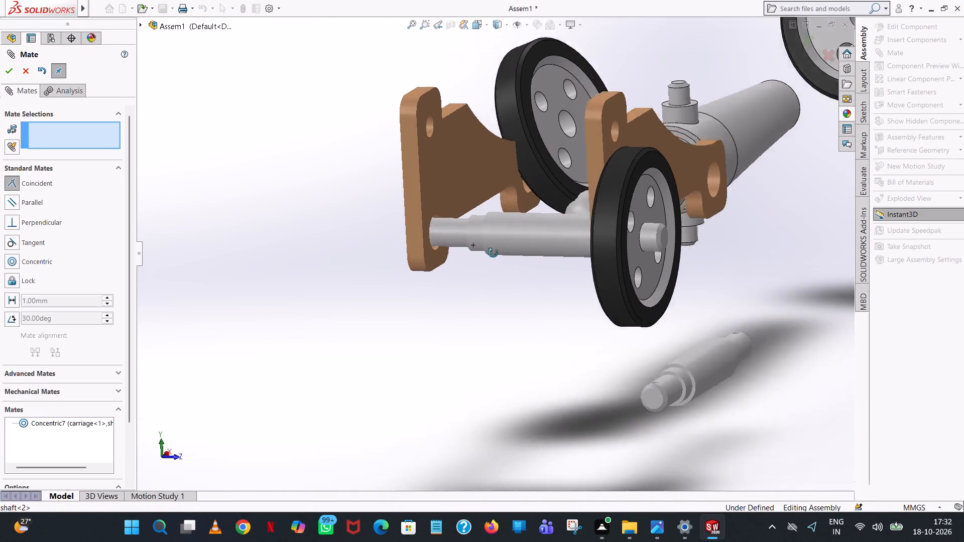
middle_click_drag(493, 253, 548, 269)
scroll(527, 241, "down", 3)
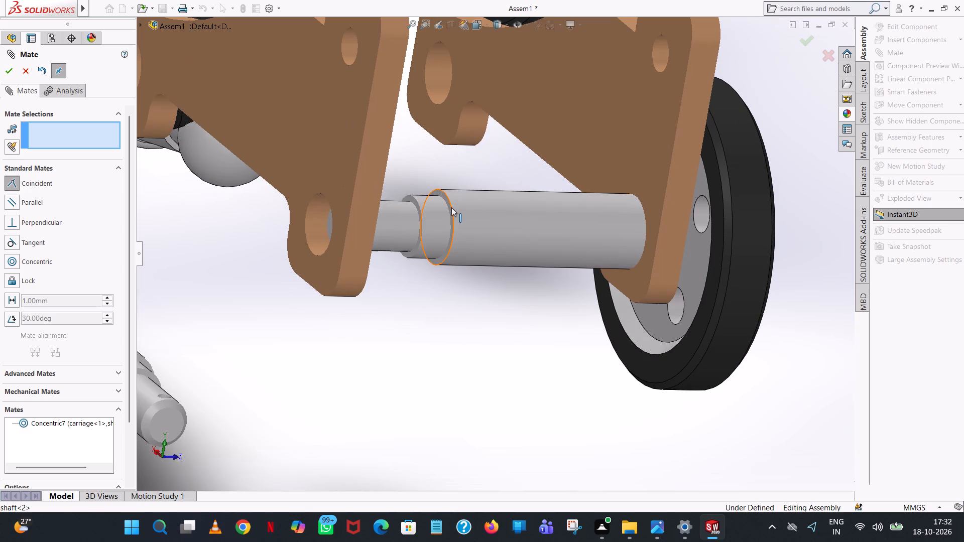
left_click(451, 207)
left_click(453, 210)
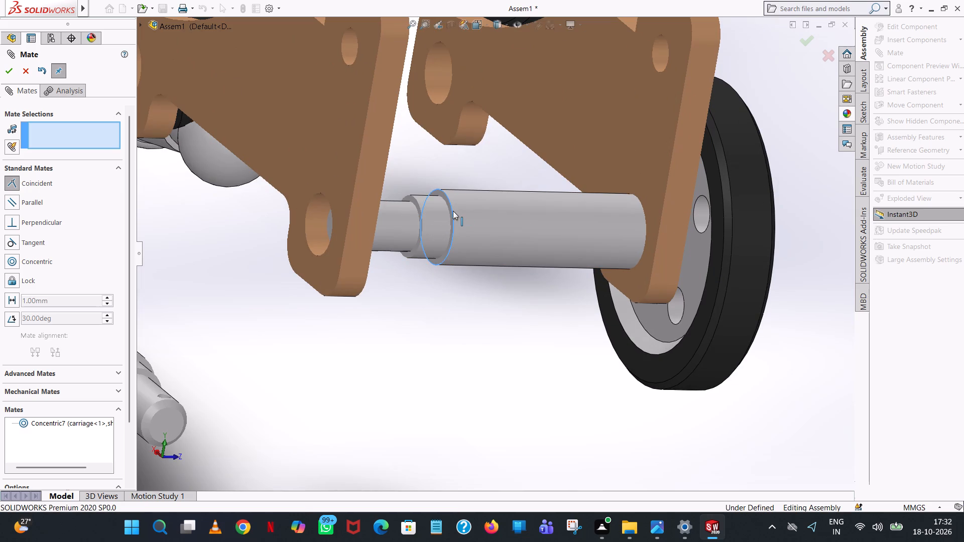
left_click(452, 209)
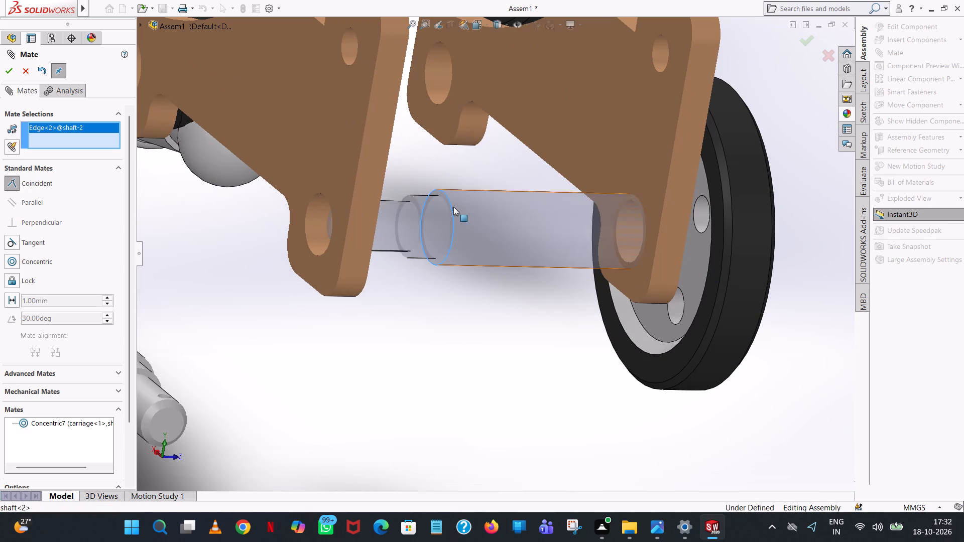
middle_click_drag(454, 207, 390, 219)
left_click(362, 172)
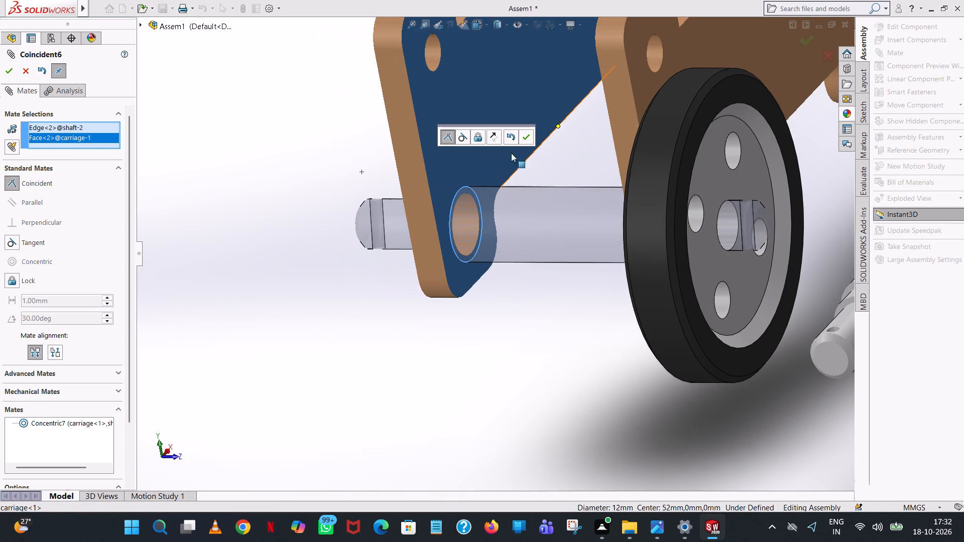
left_click(523, 137)
Bring wheel<1> down near the free end of shaft<2> and mate its centre hole concentric with that shaft end.
scroll(543, 178, "up", 5)
middle_click_drag(551, 192, 556, 192)
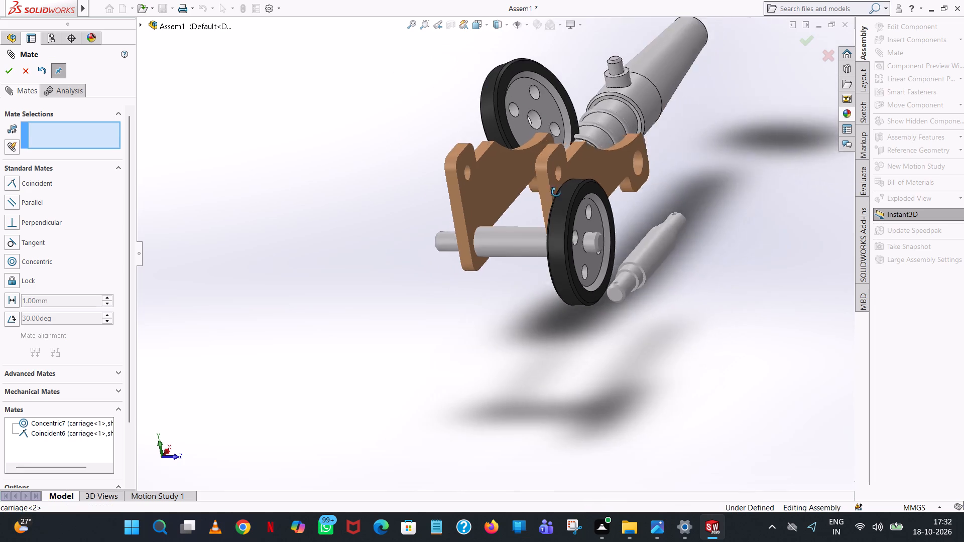
middle_click_drag(556, 192, 630, 187)
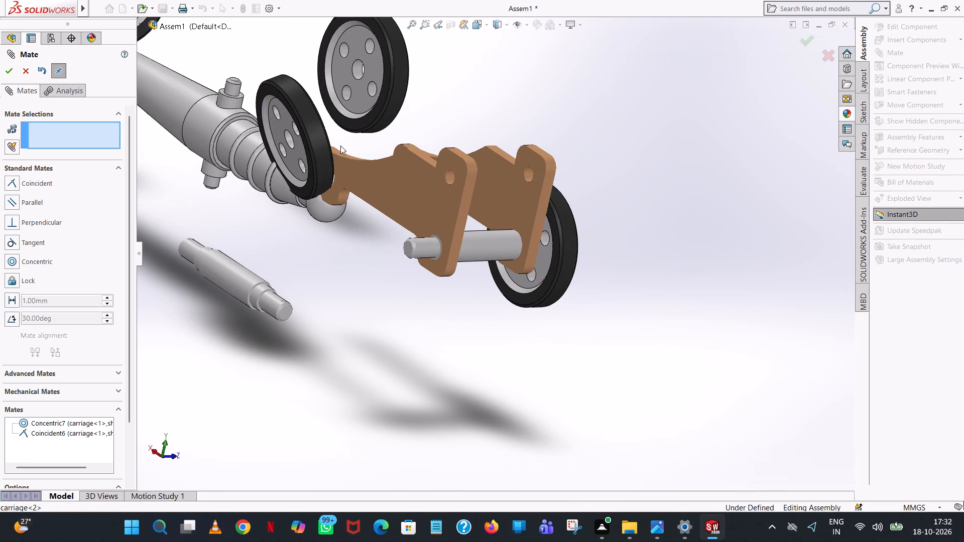
left_click_drag(325, 155, 350, 284)
left_click(395, 313)
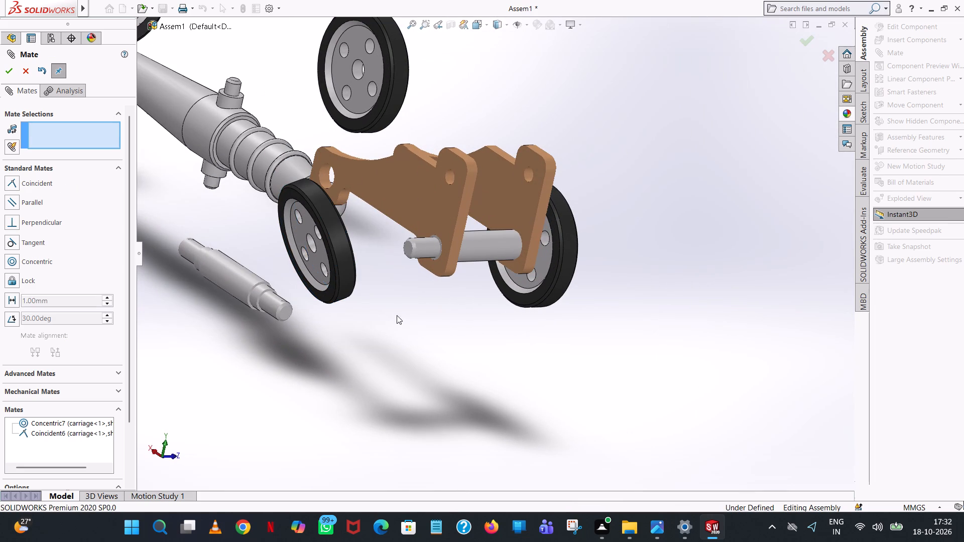
left_click(45, 261)
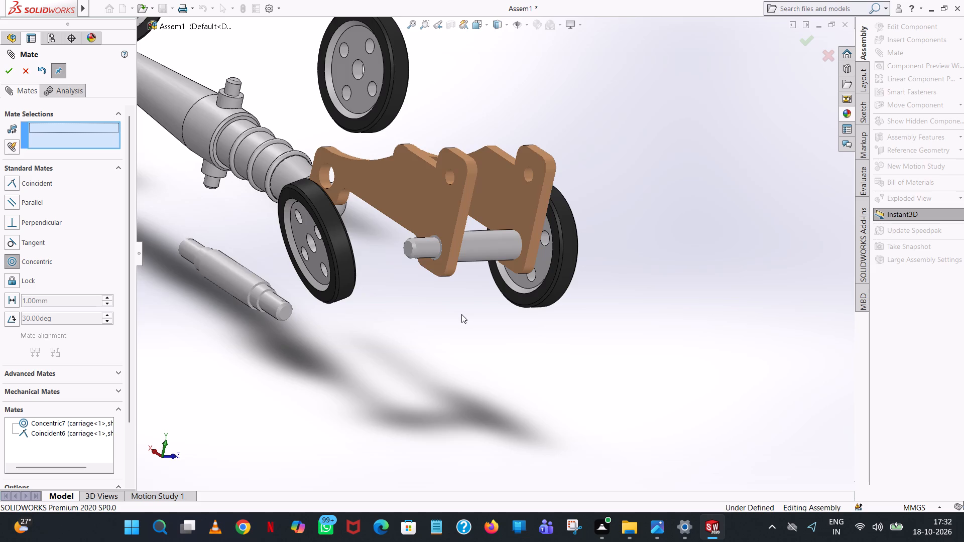
middle_click_drag(461, 314, 415, 280)
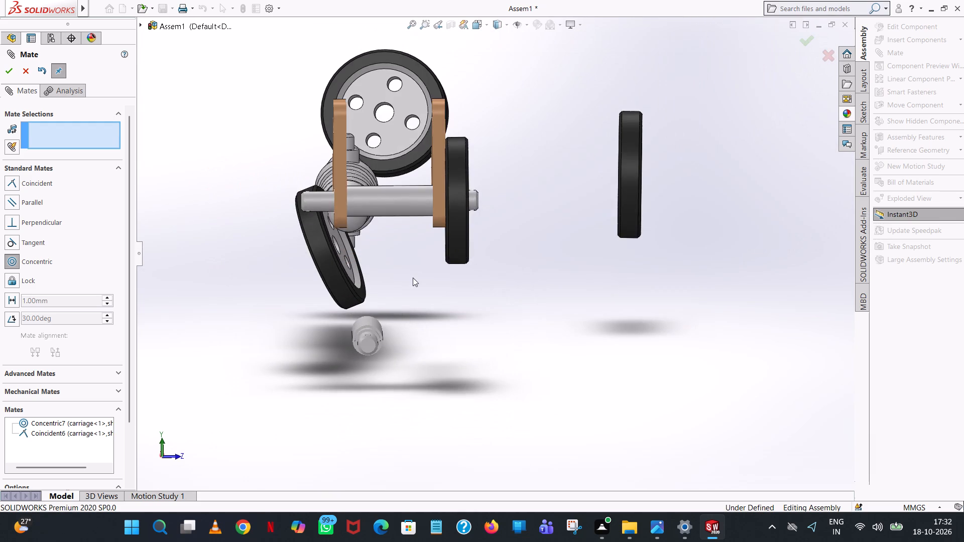
scroll(413, 276, "down", 3)
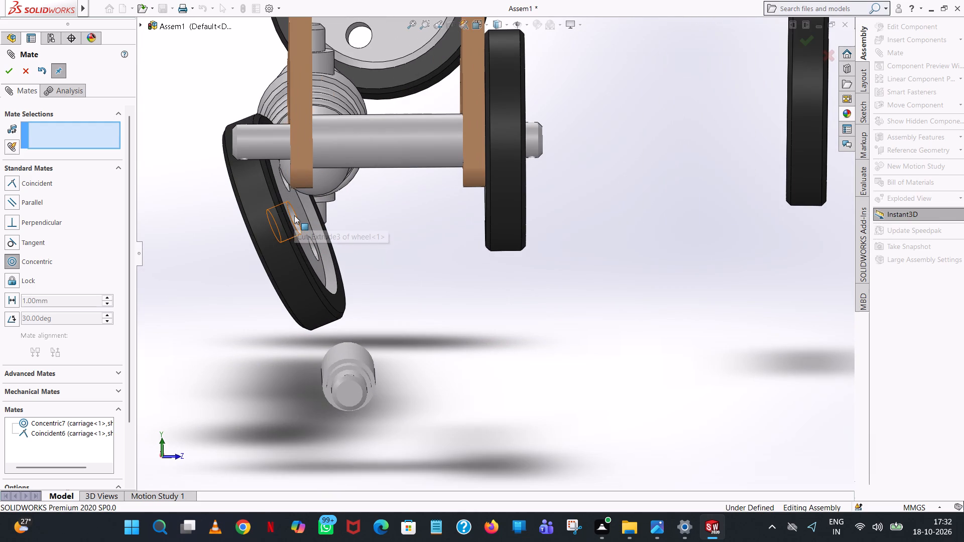
left_click(294, 215)
left_click(263, 145)
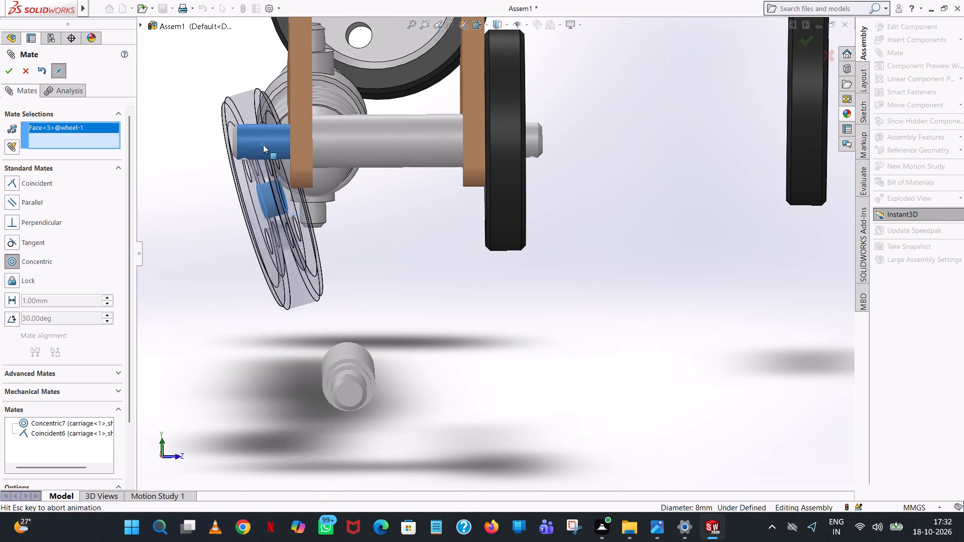
left_click(252, 129)
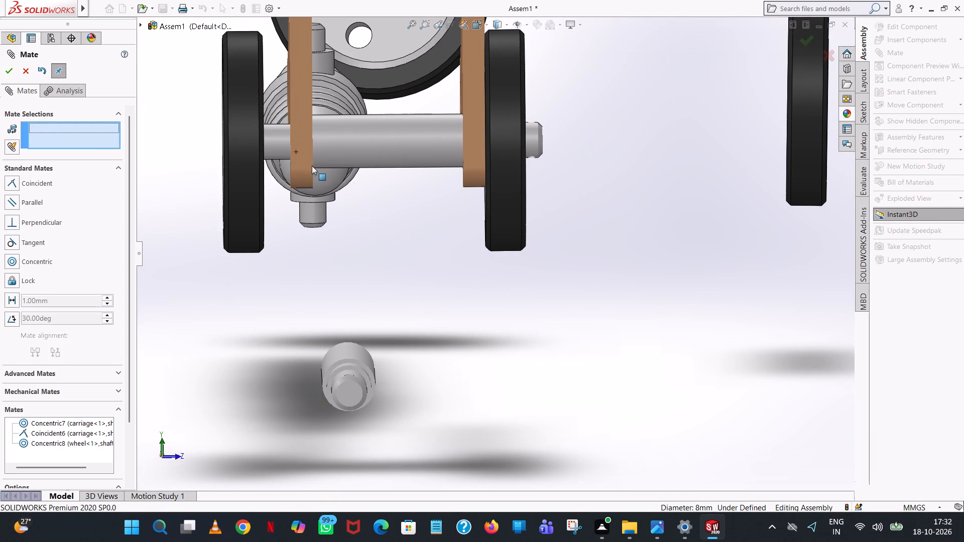
Add a coincident mate between the inner rim edge of wheel<1> and the outer face of carriage<1>.
middle_click_drag(393, 214, 409, 257)
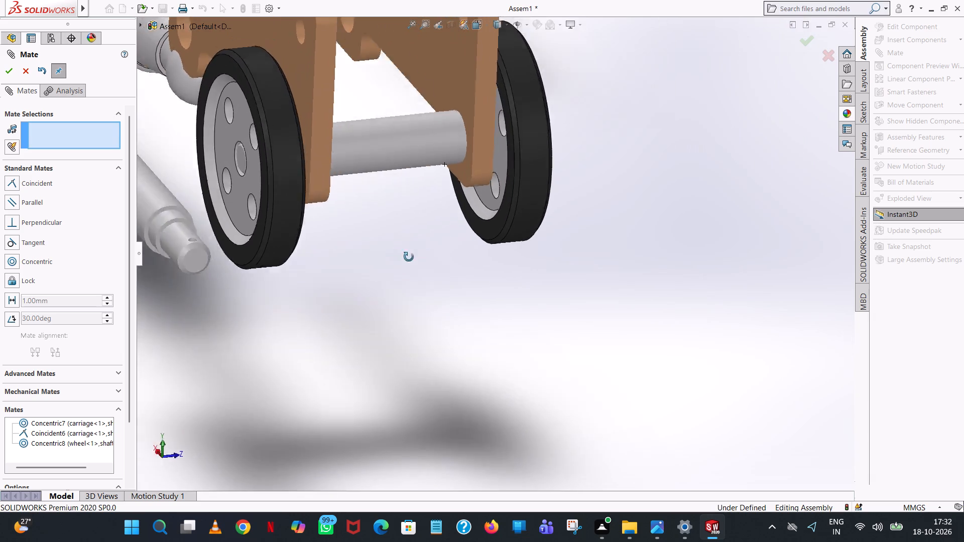
middle_click_drag(409, 257, 387, 262)
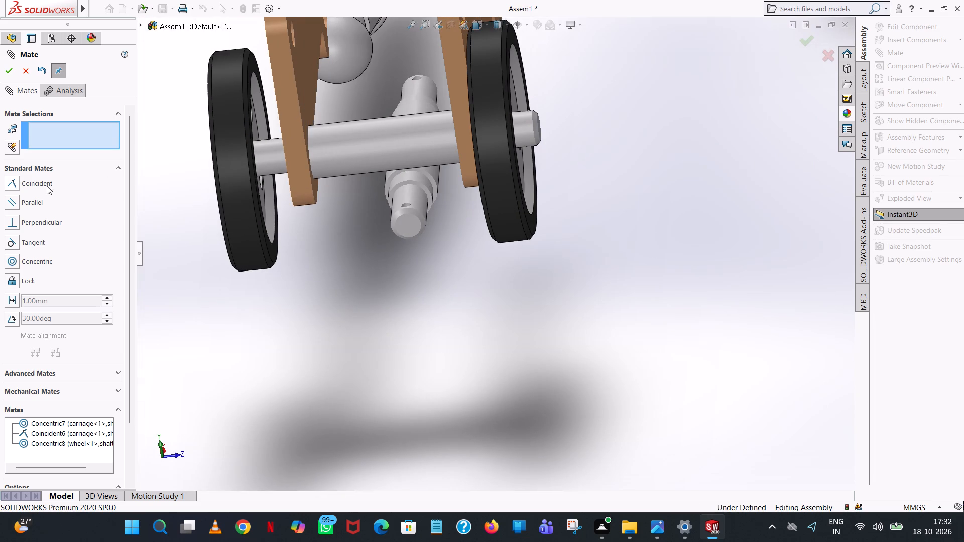
left_click(41, 182)
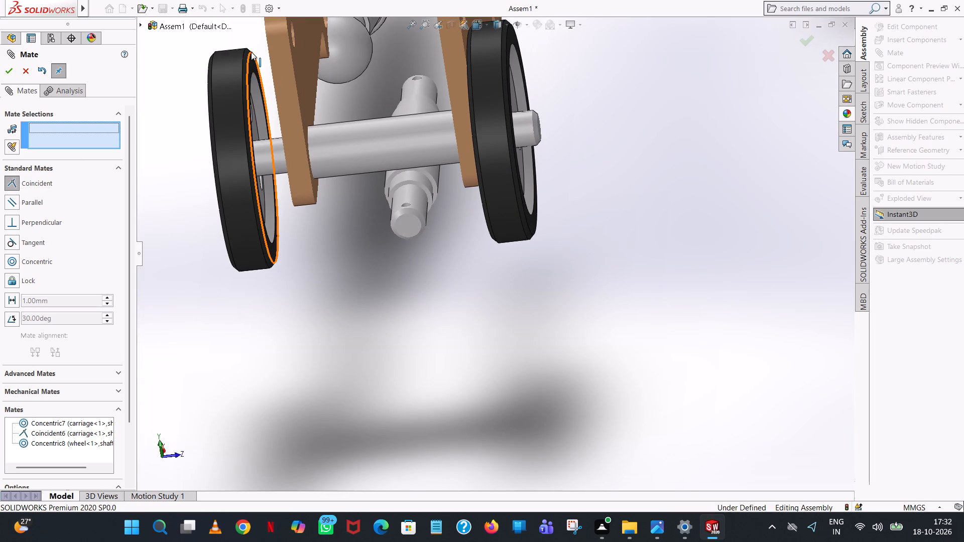
left_click(250, 52)
middle_click_drag(263, 78, 294, 98)
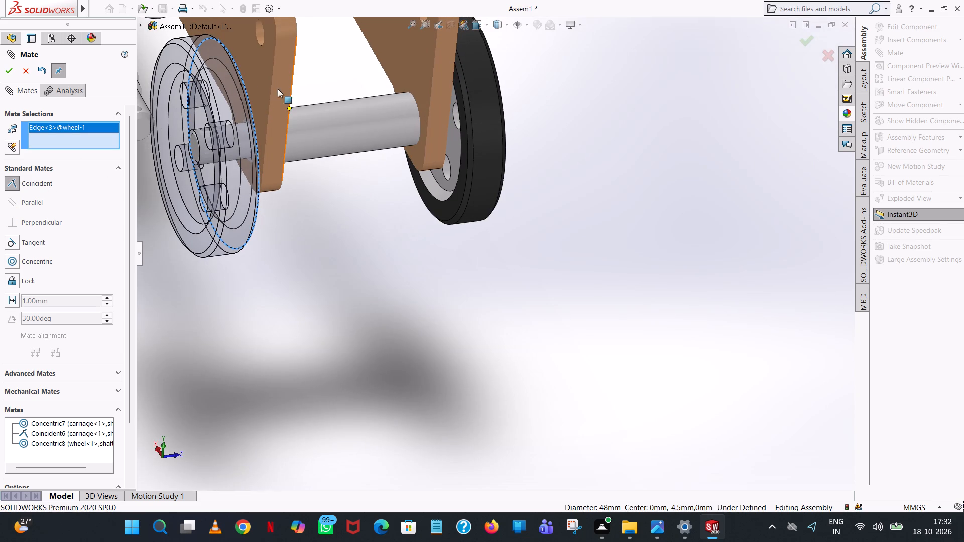
left_click(263, 73)
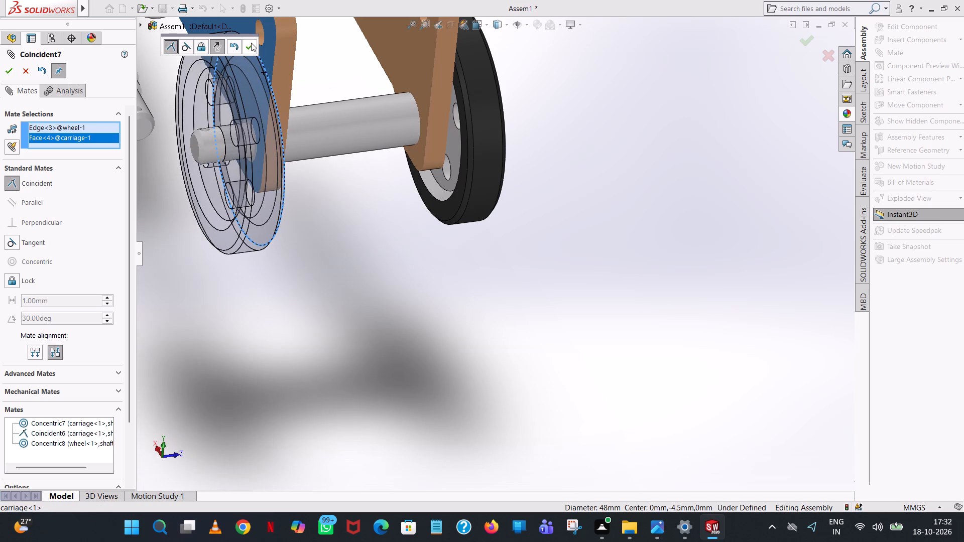
left_click(251, 42)
Add a concentric mate between the centre hole of wheel<4> and the hole at the barrel-side end of carriage<2>.
middle_click_drag(360, 179, 352, 109)
scroll(358, 116, "up", 6)
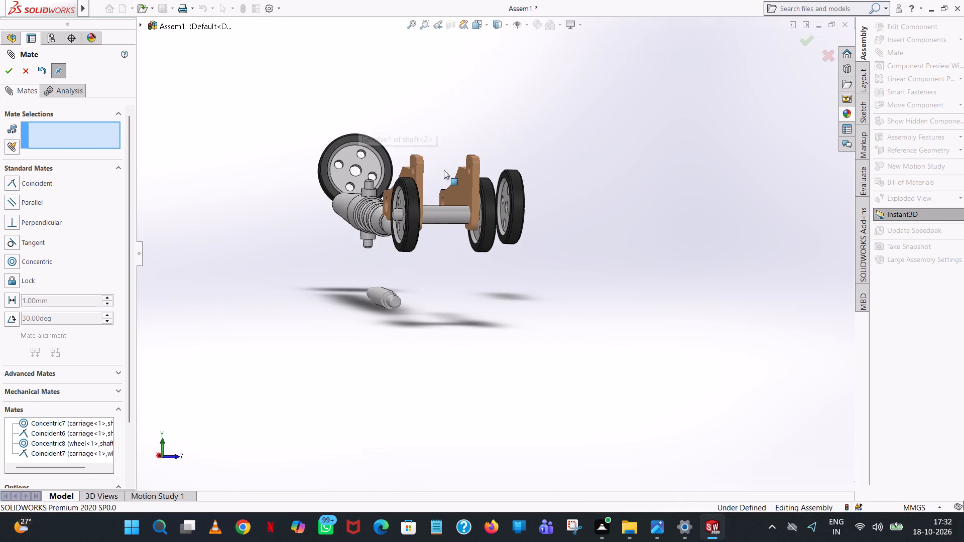
middle_click_drag(445, 182, 328, 219)
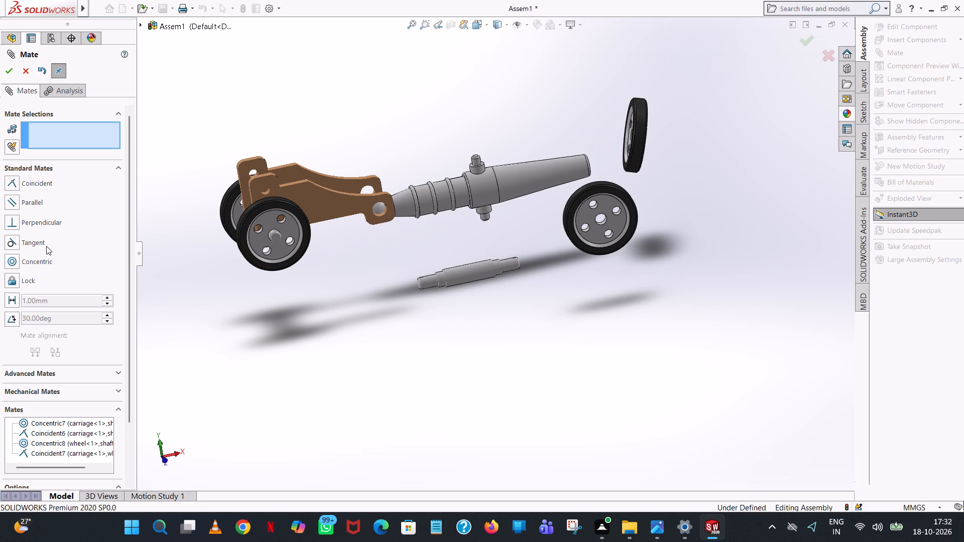
left_click(39, 261)
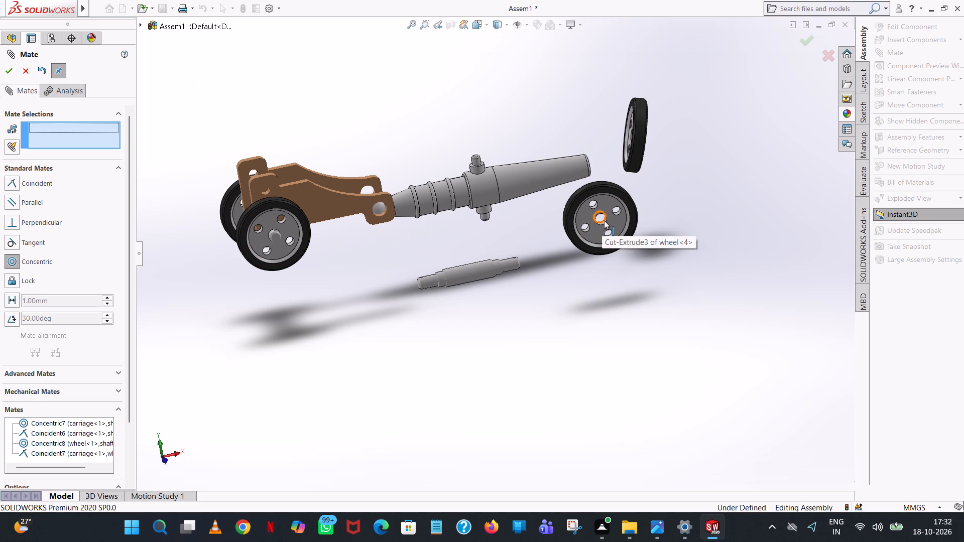
scroll(597, 221, "down", 6)
left_click(569, 237)
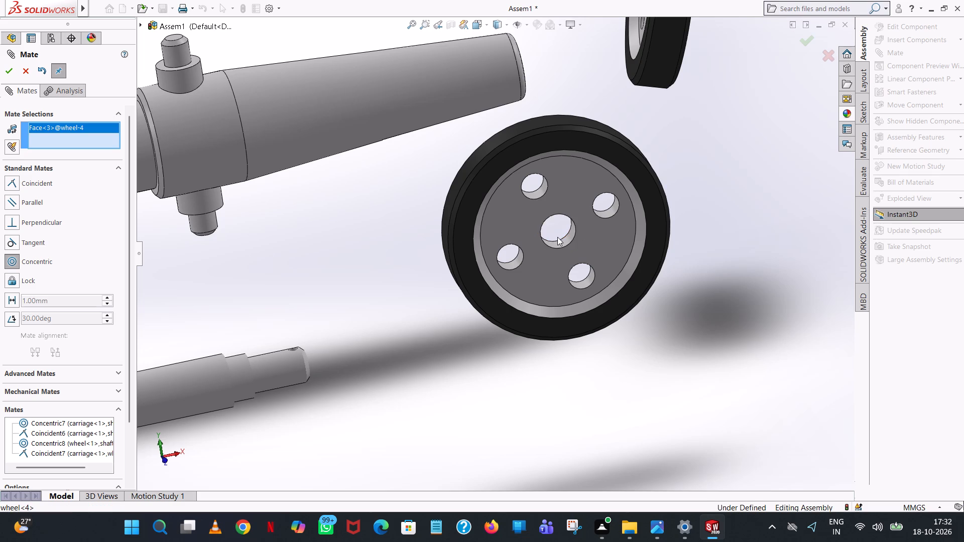
scroll(557, 237, "up", 7)
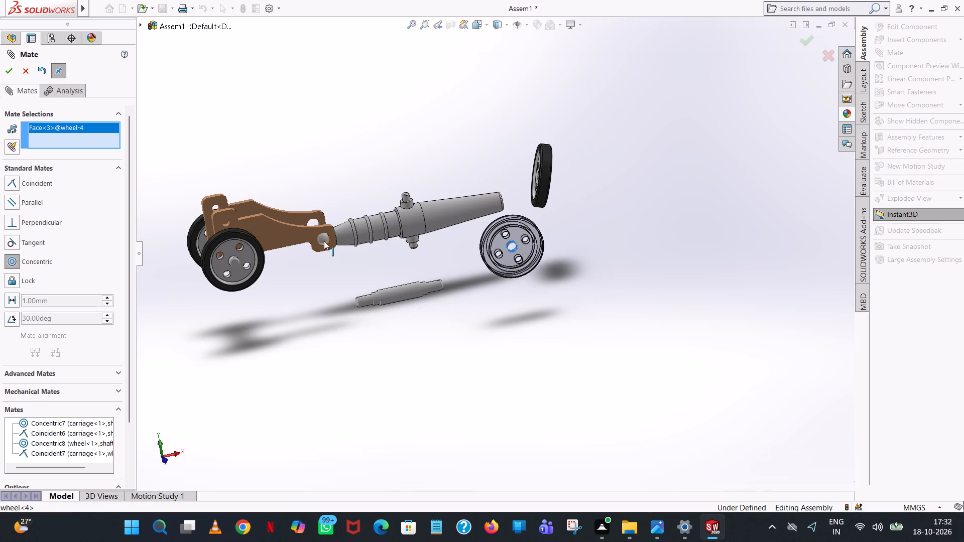
scroll(322, 245, "down", 7)
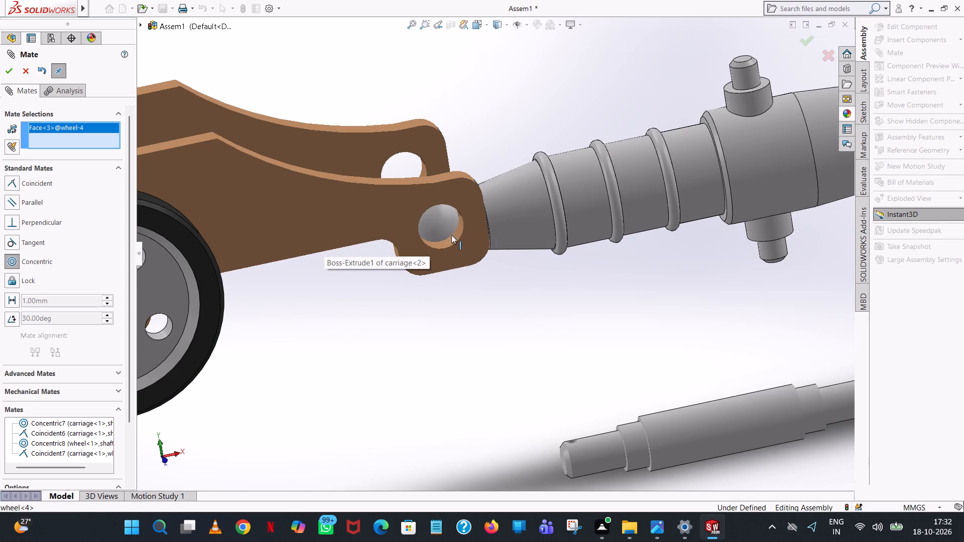
left_click(448, 242)
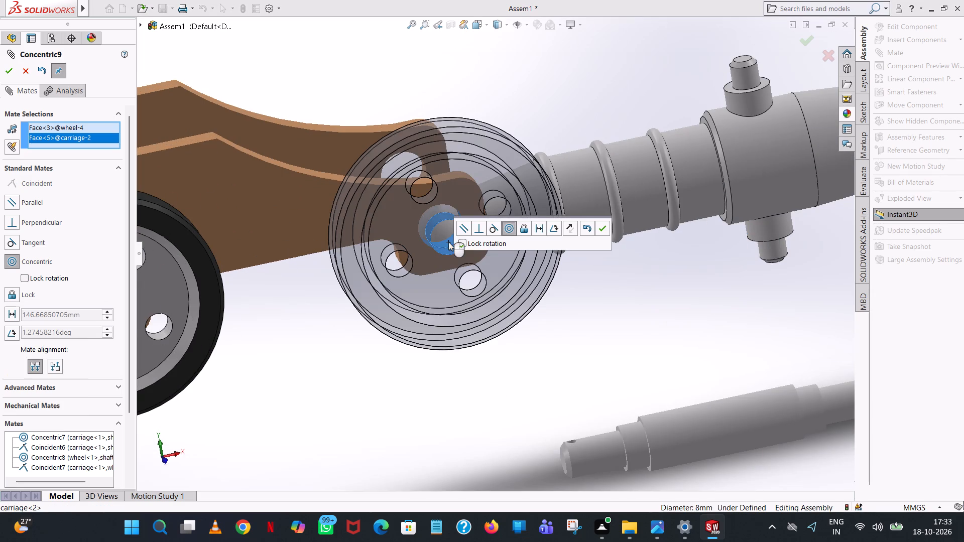
left_click(599, 228)
Slide wheel<4> outward along its axis, clear of carriage<2> and the neighbouring wheel.
middle_click_drag(589, 242, 590, 243)
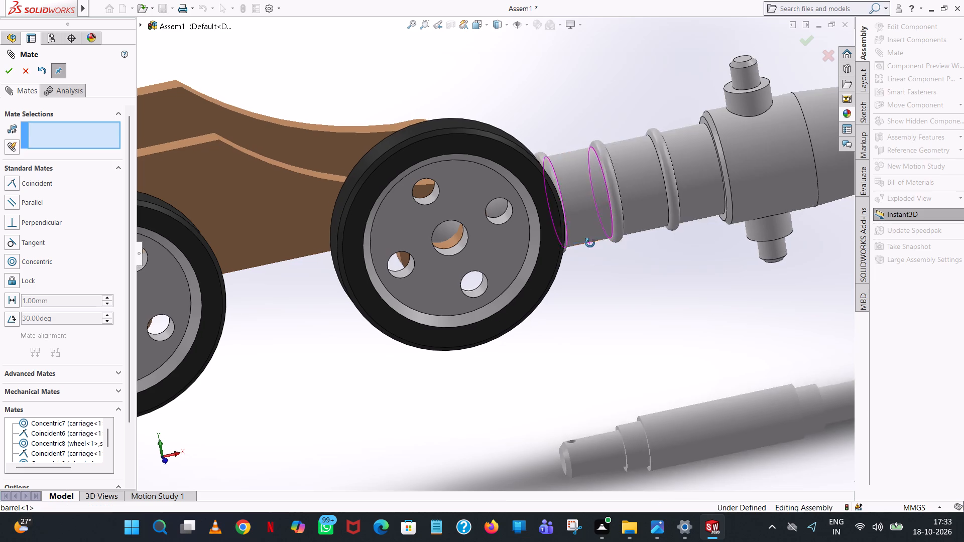
middle_click_drag(590, 243, 676, 274)
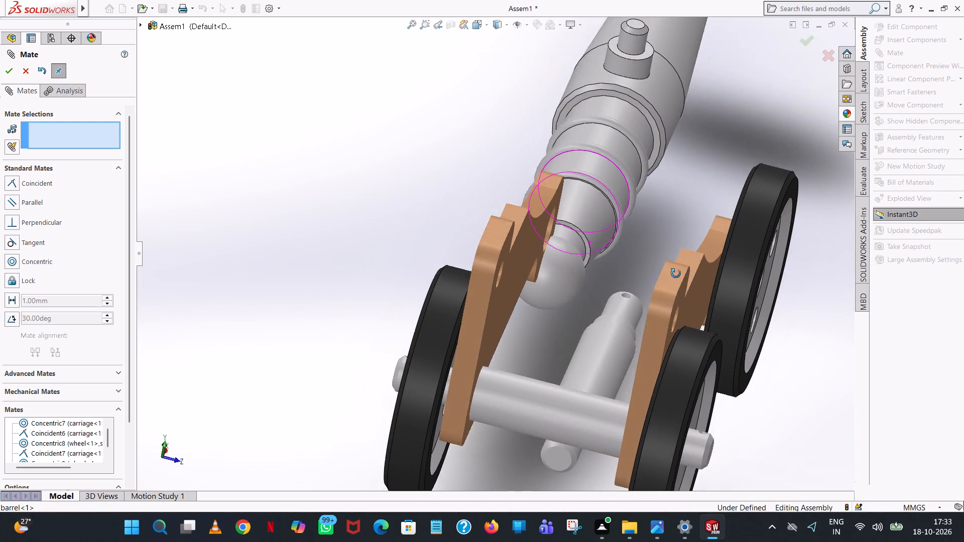
middle_click_drag(676, 274, 433, 333)
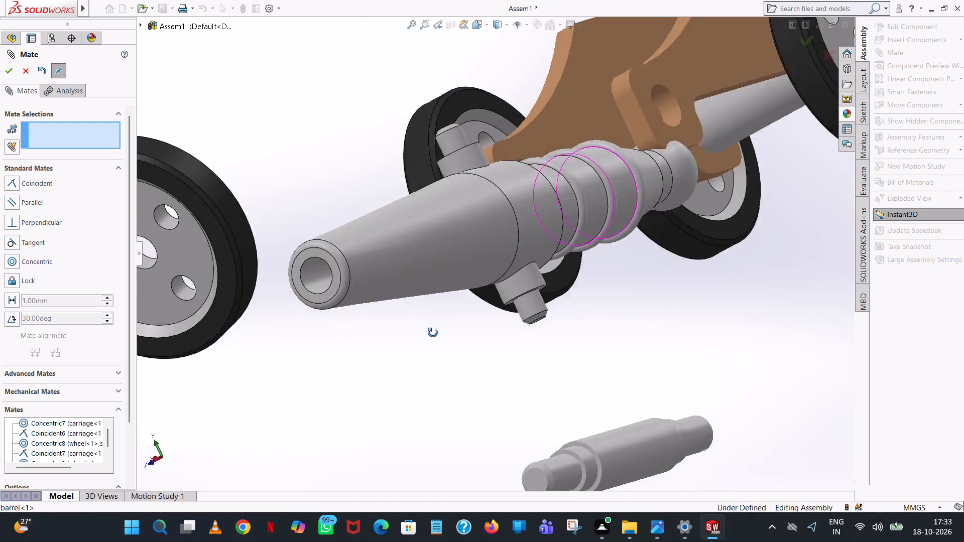
middle_click_drag(433, 333, 473, 333)
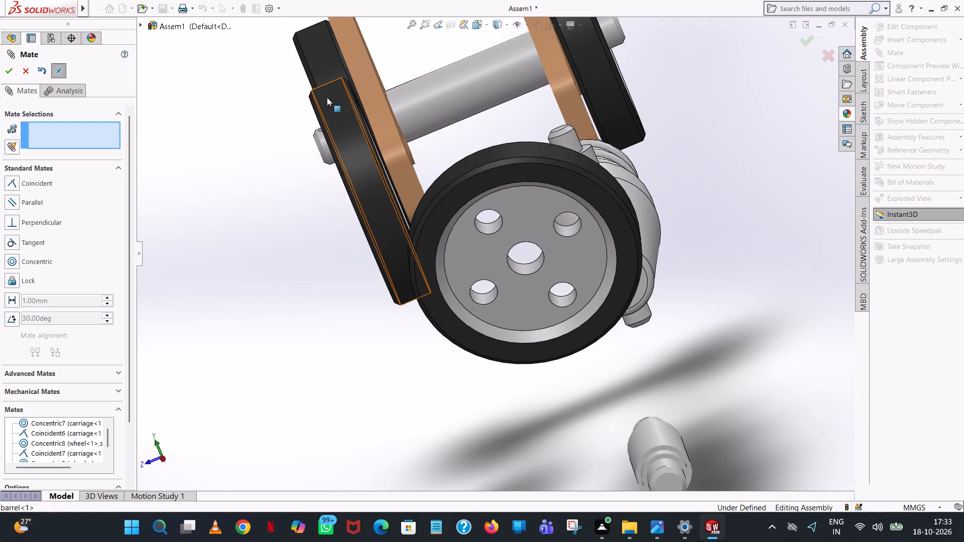
left_click_drag(327, 98, 261, 151)
left_click(388, 318)
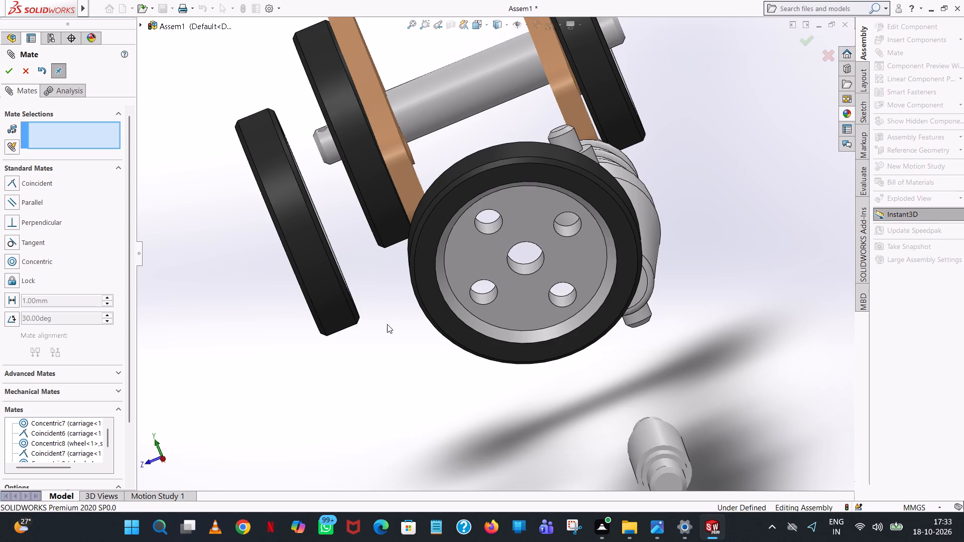
Mate an end of shaft<1> concentric with the barrel-side hole of carriage<2> and slide the shaft partly through it.
scroll(387, 324, "up", 6)
middle_click_drag(647, 350, 713, 286)
scroll(790, 236, "up", 1)
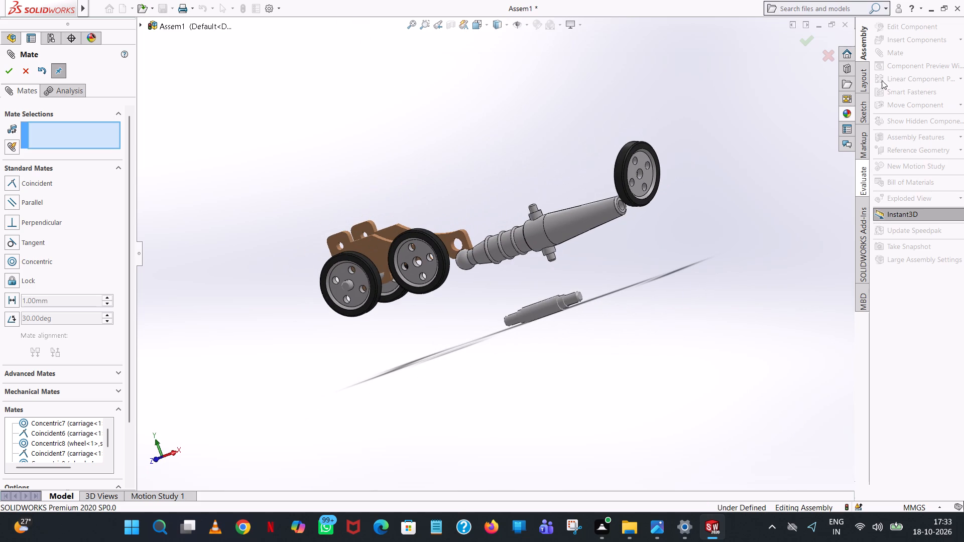
left_click(9, 264)
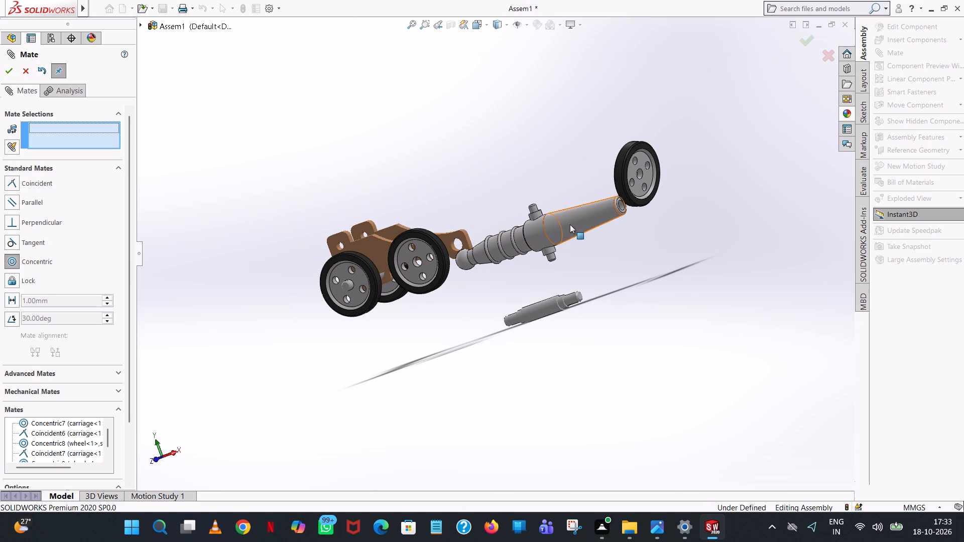
left_click(569, 298)
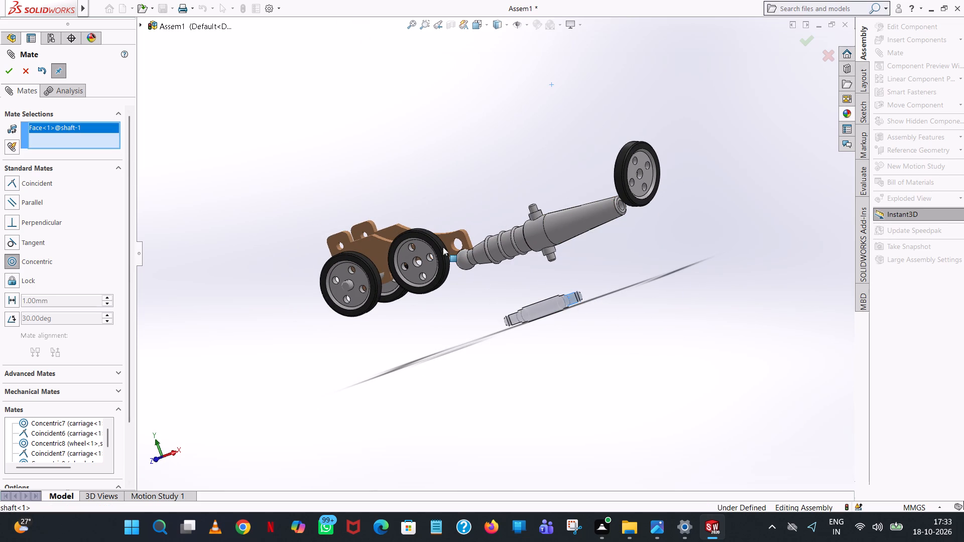
middle_click_drag(467, 266, 401, 401)
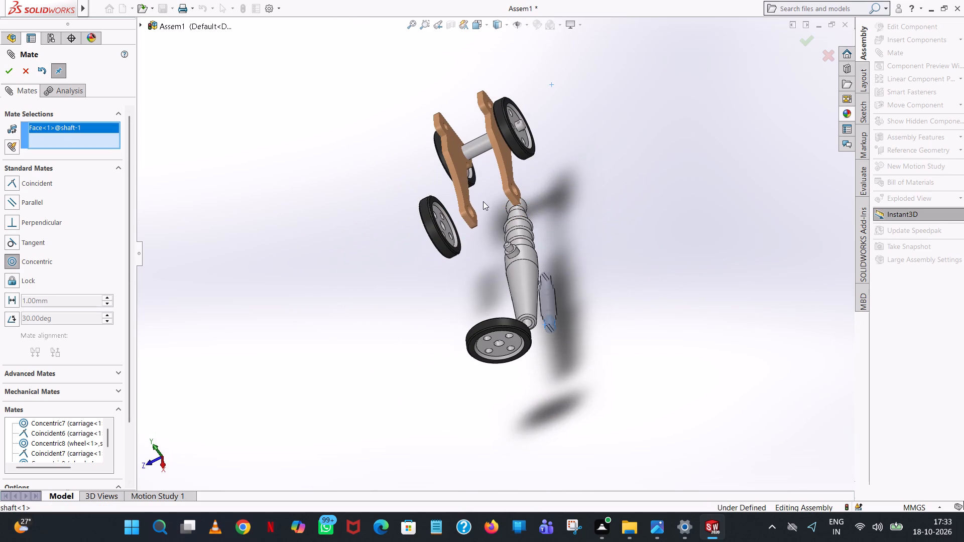
scroll(467, 215, "down", 8)
left_click(503, 219)
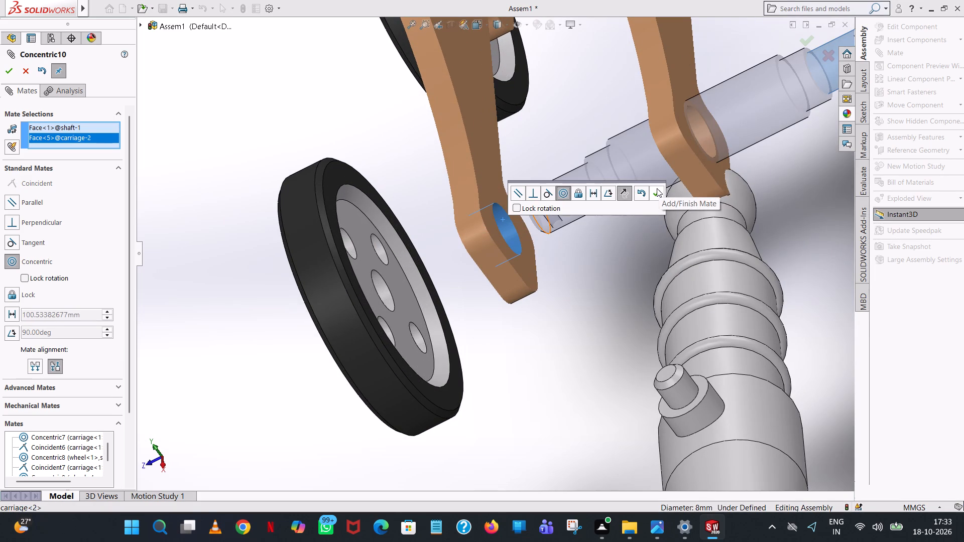
left_click(656, 193)
left_click_drag(617, 180, 615, 180)
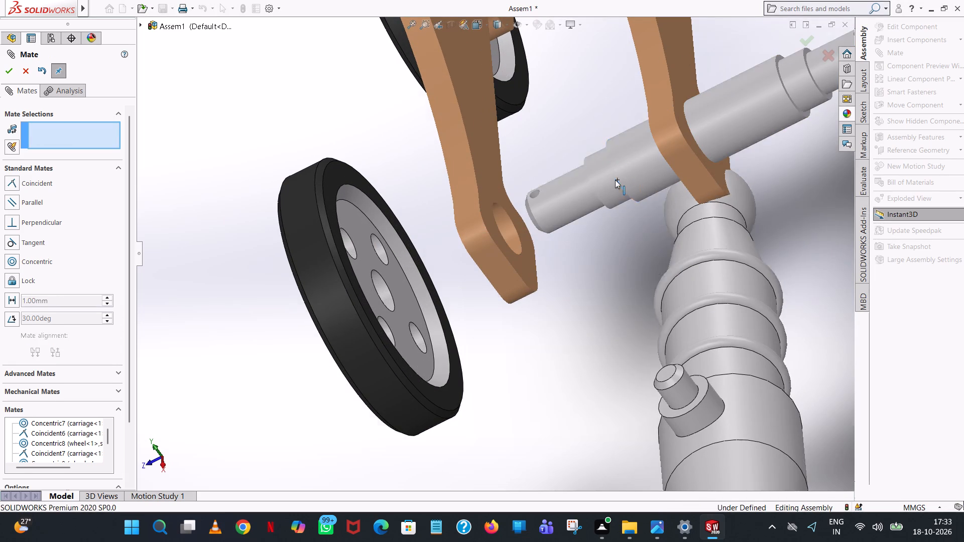
left_click_drag(615, 180, 536, 228)
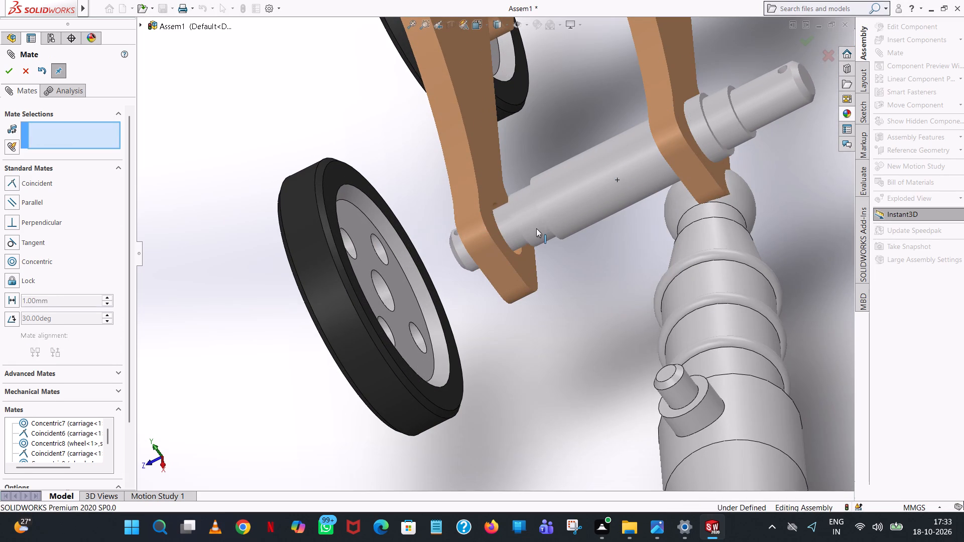
left_click_drag(536, 228, 538, 227)
Add a coincident mate between the shoulder edge of shaft<1>'s thick middle section and the inner face of carriage<2>.
left_click(26, 264)
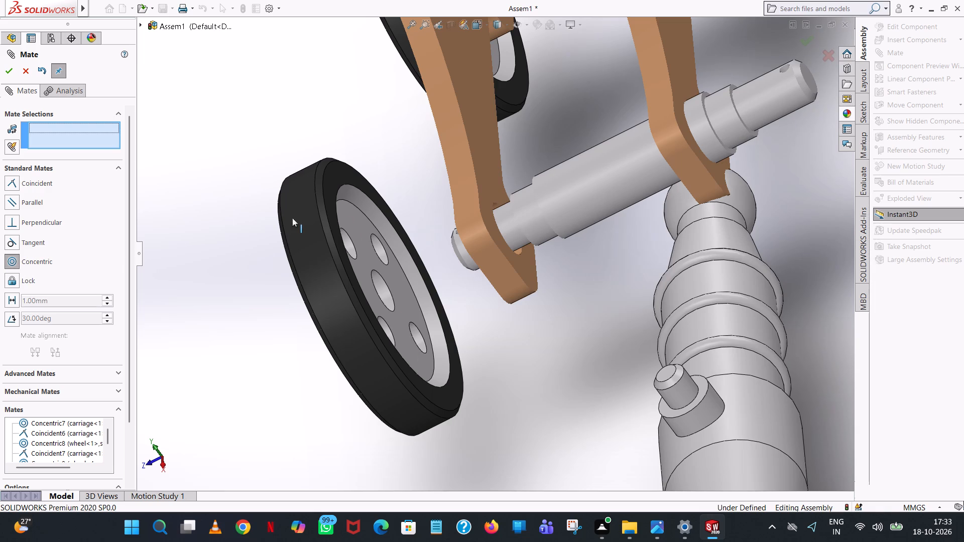
middle_click_drag(566, 242, 566, 242)
scroll(567, 241, "down", 1)
middle_click_drag(566, 242, 604, 202)
scroll(551, 199, "down", 5)
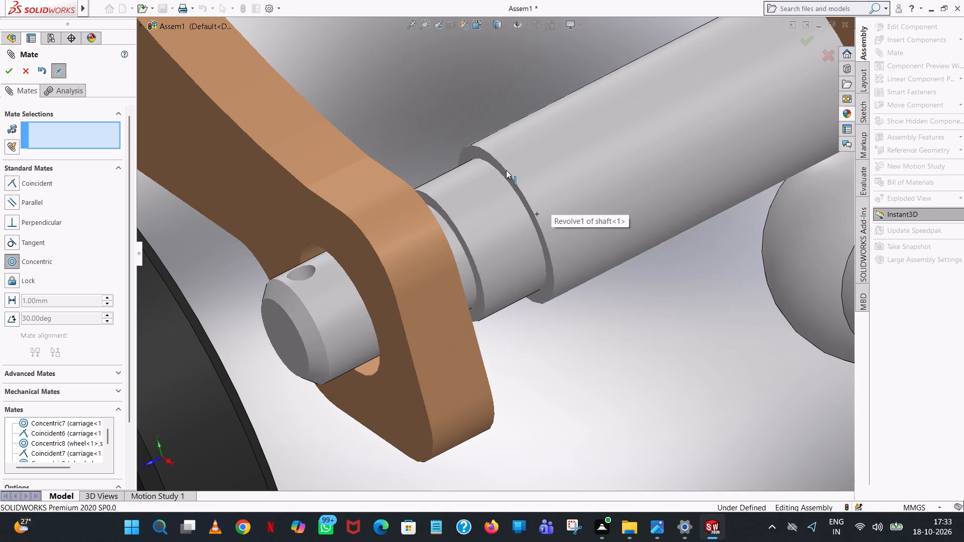
left_click(495, 169)
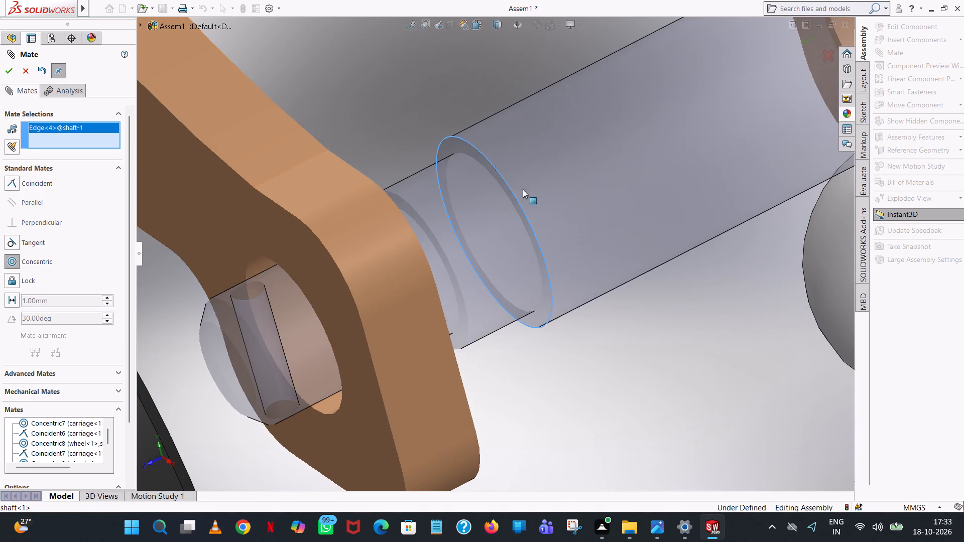
middle_click_drag(567, 226, 510, 272)
left_click(376, 180)
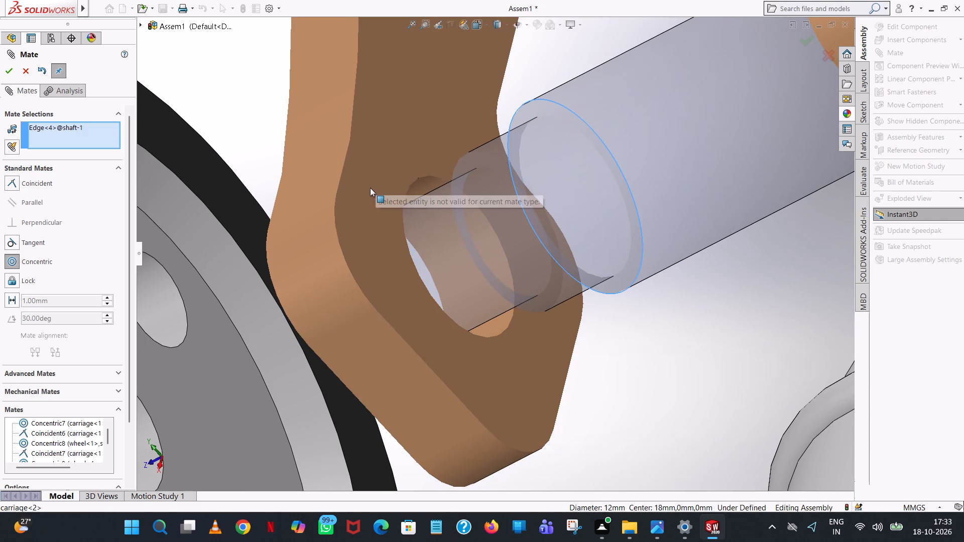
left_click(372, 186)
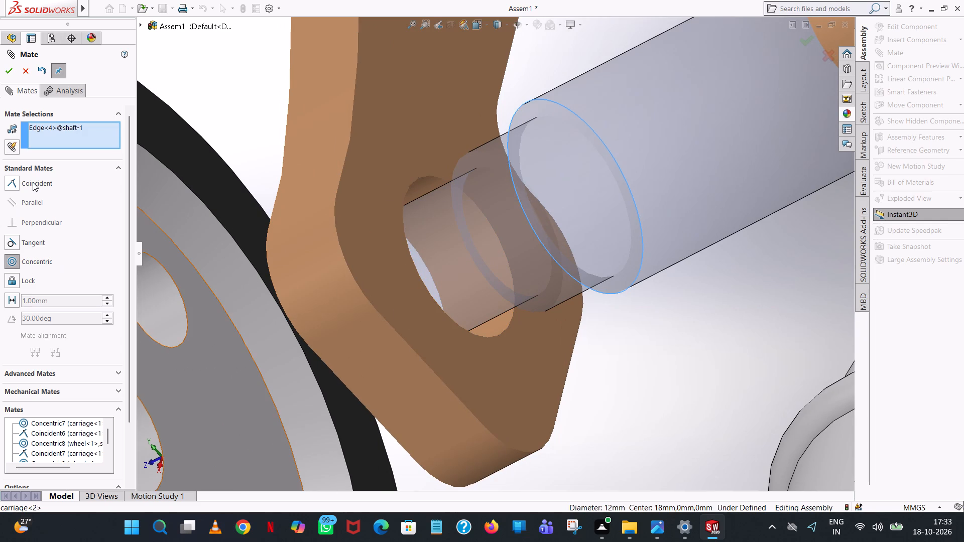
left_click(33, 182)
left_click(374, 151)
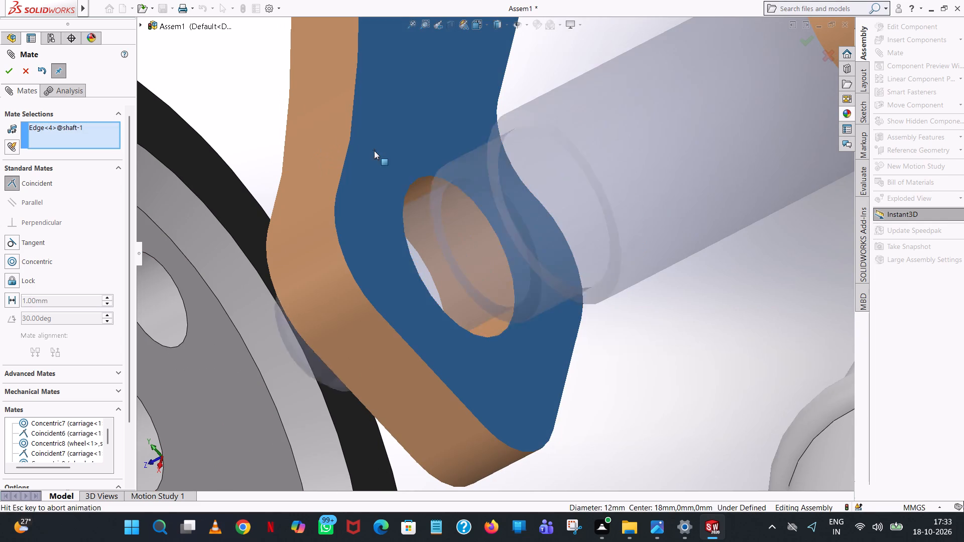
left_click(347, 131)
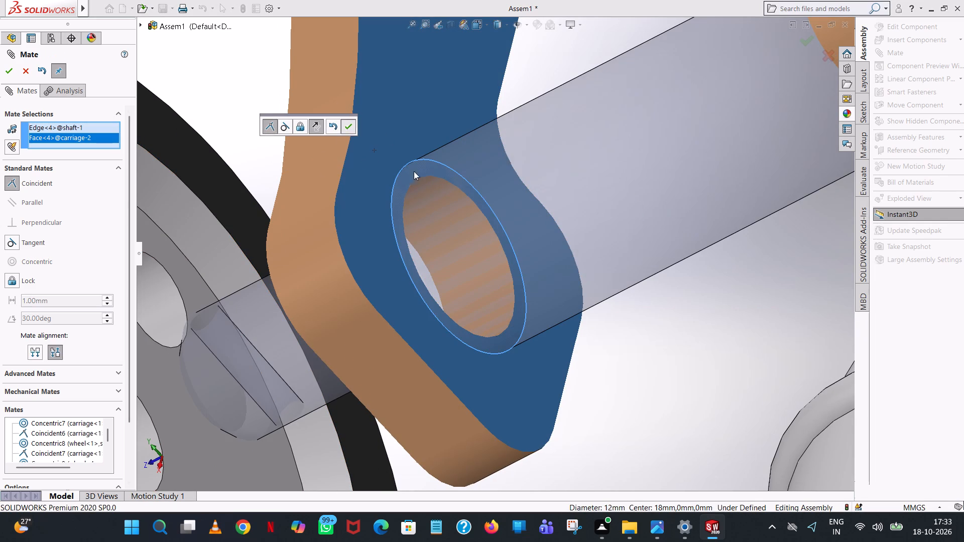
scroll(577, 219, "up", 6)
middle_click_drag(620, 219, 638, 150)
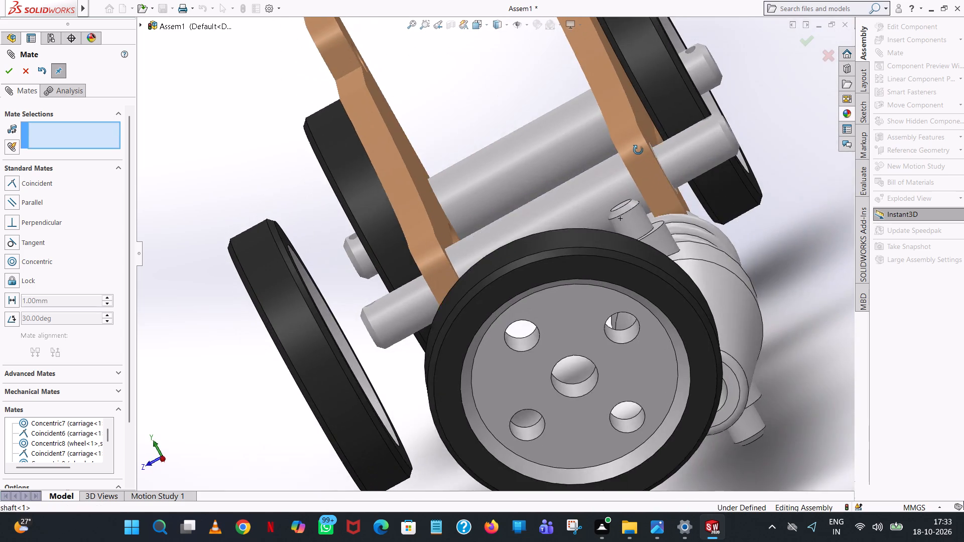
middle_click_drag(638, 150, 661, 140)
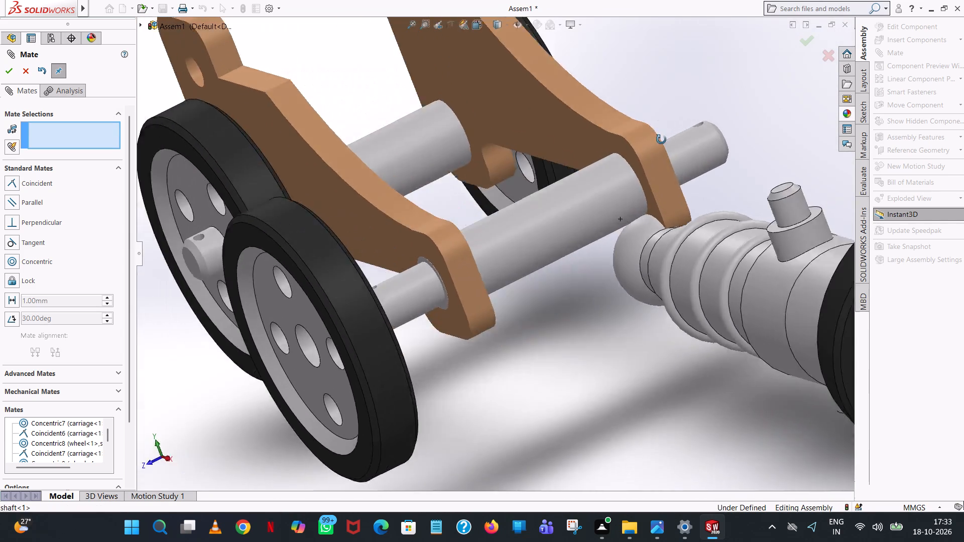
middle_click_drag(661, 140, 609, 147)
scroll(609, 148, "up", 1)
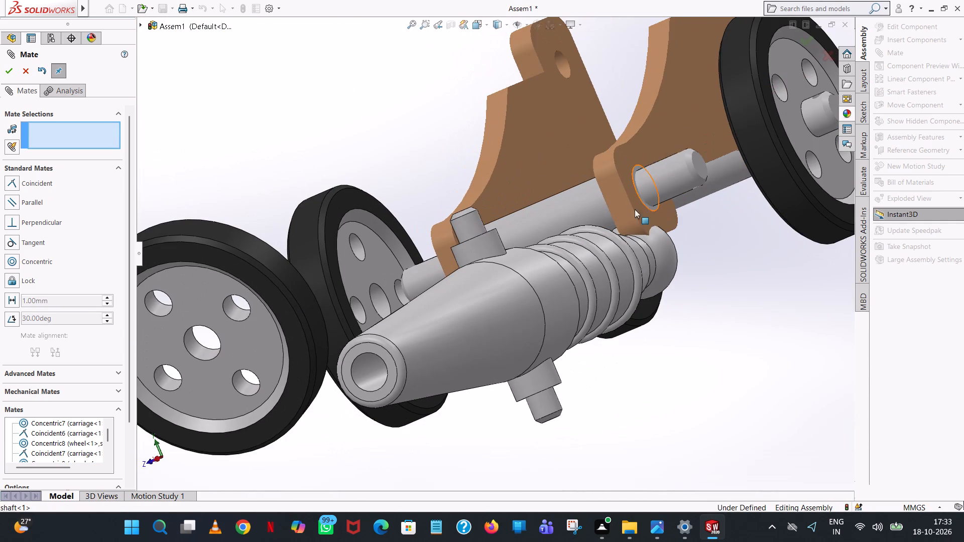
Mate the centre hole of wheel<3> concentric with the end of shaft<1> and slide the wheel along the shaft to carriage<1>'s outer side.
scroll(588, 197, "up", 3)
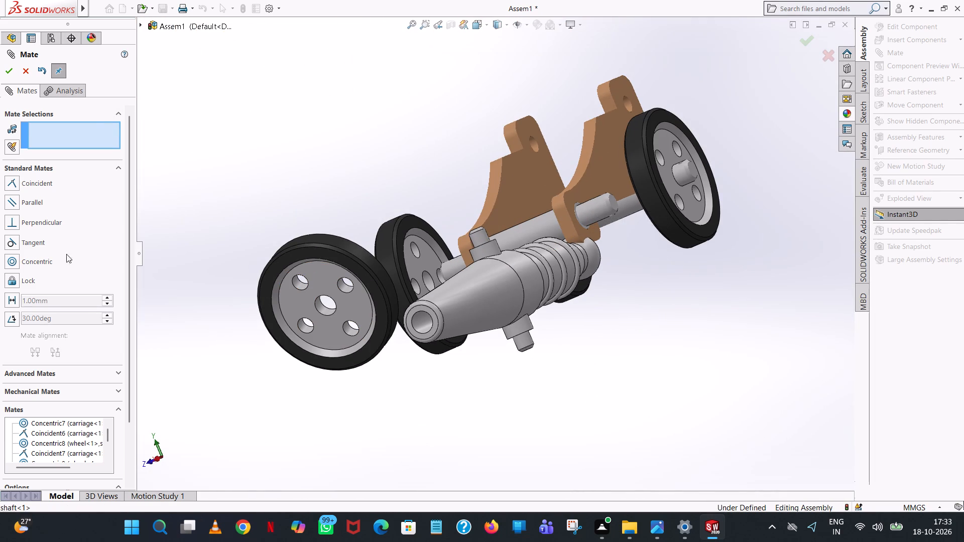
left_click(37, 262)
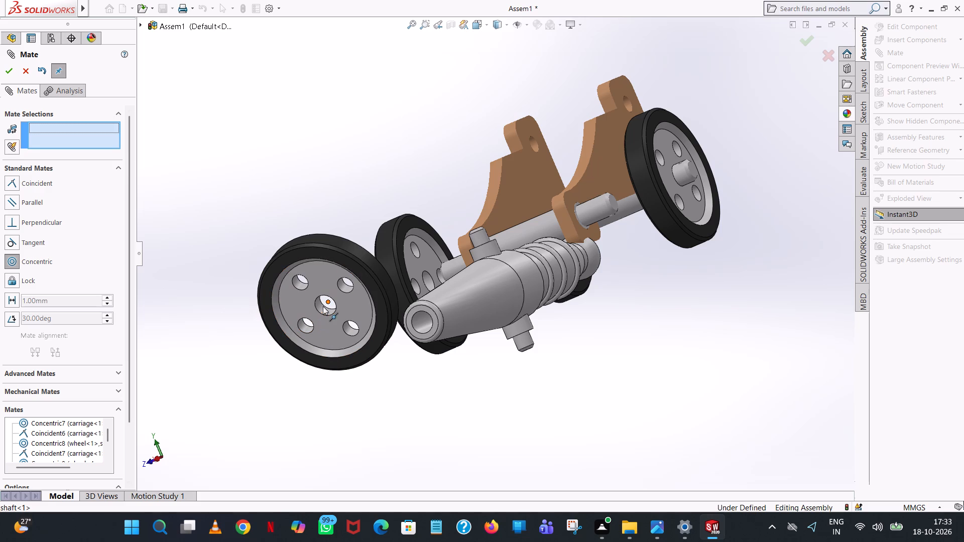
left_click(322, 307)
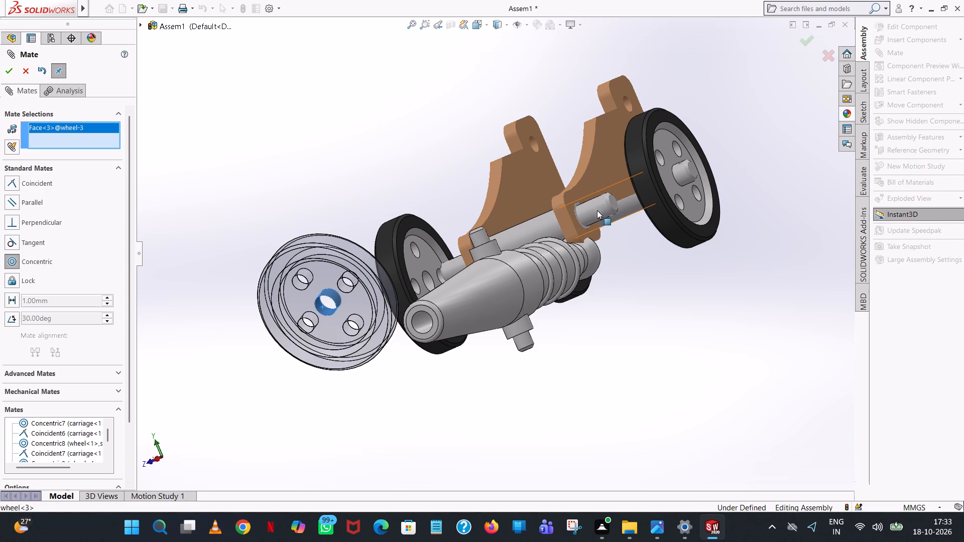
left_click(595, 210)
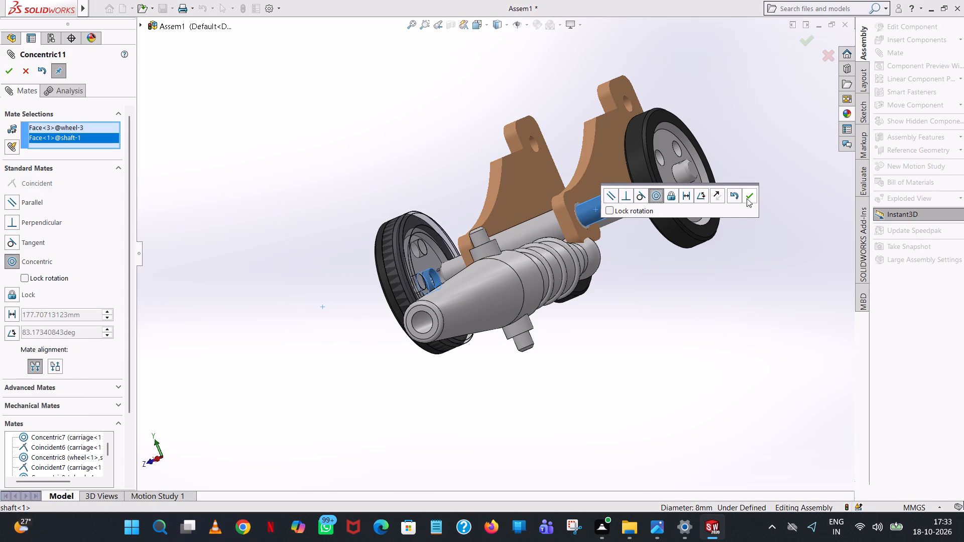
left_click(749, 191)
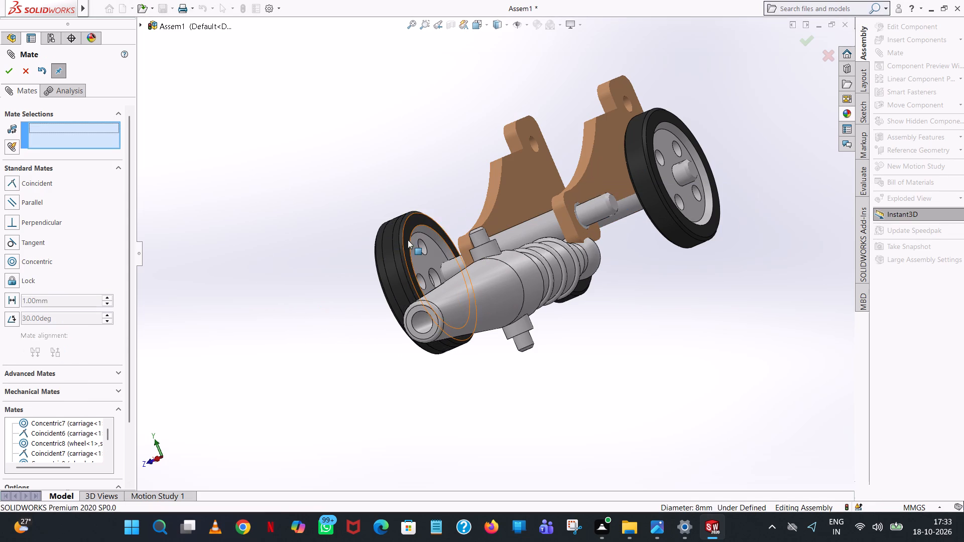
left_click_drag(395, 240, 626, 198)
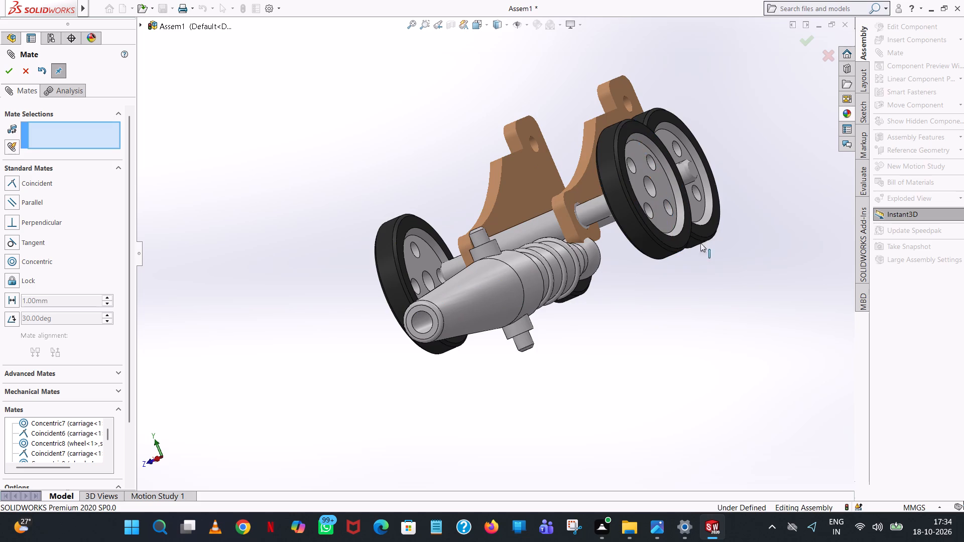
Add a coincident mate between the inner rim edge of wheel<3> and the outer face of carriage<1>.
middle_click_drag(694, 285, 750, 283)
scroll(735, 282, "up", 1)
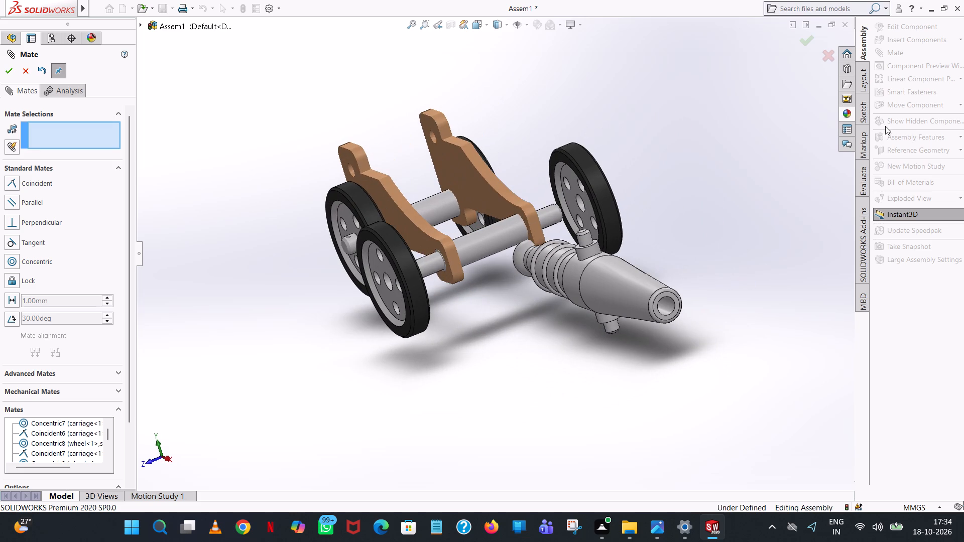
left_click(41, 259)
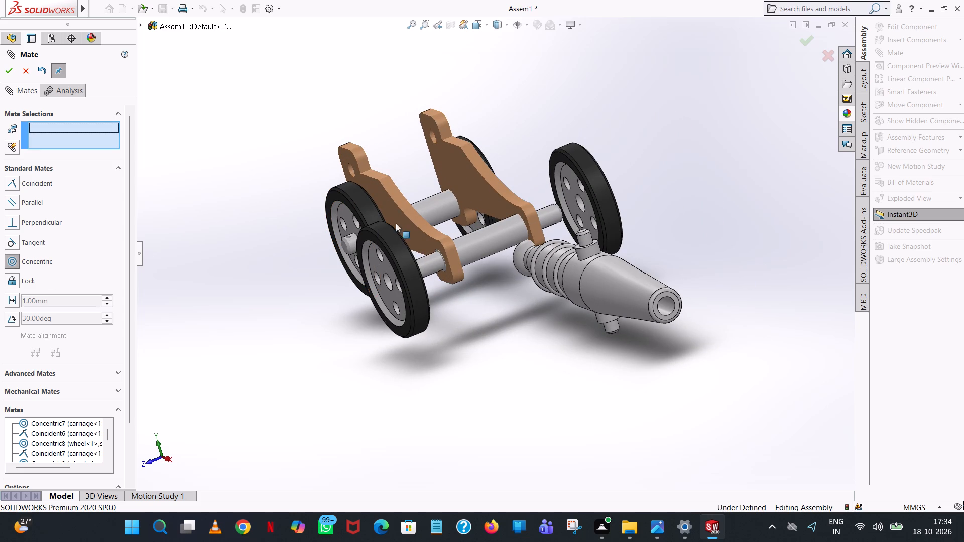
scroll(567, 193, "down", 4)
middle_click_drag(565, 217, 555, 221)
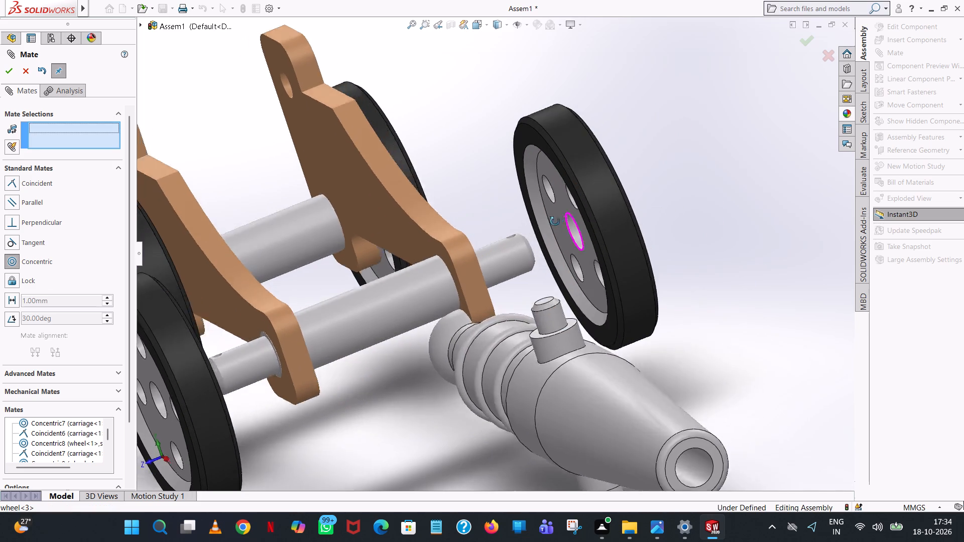
middle_click_drag(555, 221, 560, 260)
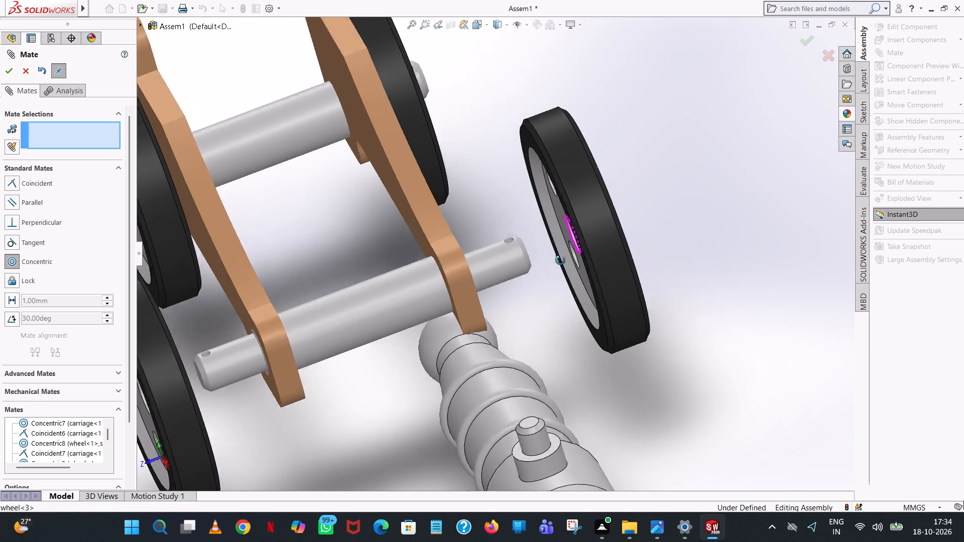
middle_click_drag(560, 260, 562, 258)
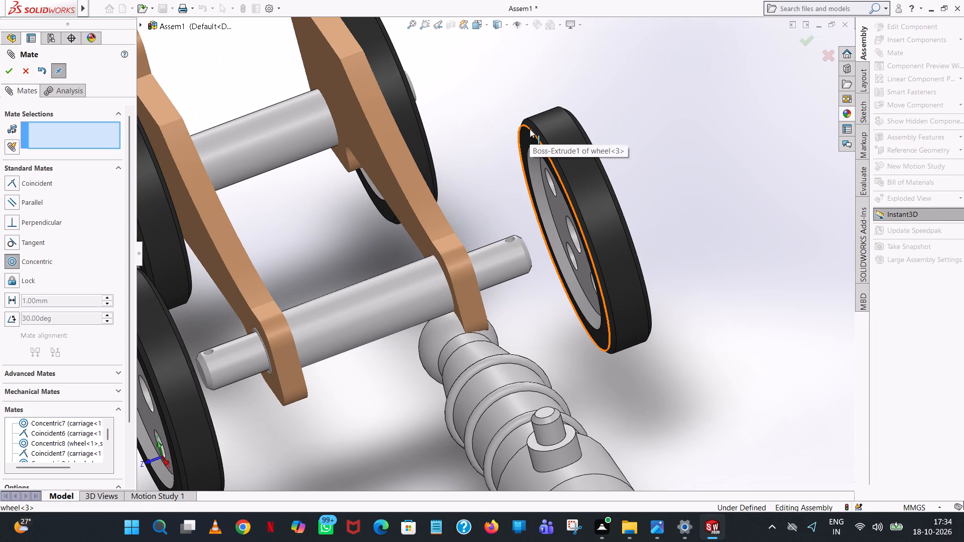
left_click(530, 129)
middle_click_drag(452, 168, 414, 189)
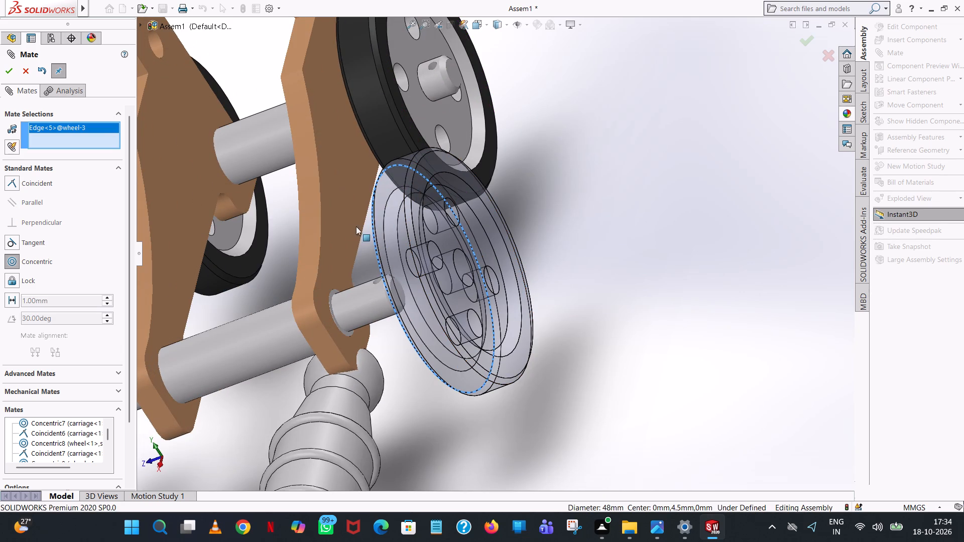
left_click(334, 236)
scroll(340, 268, "down", 1)
middle_click_drag(339, 270, 327, 283)
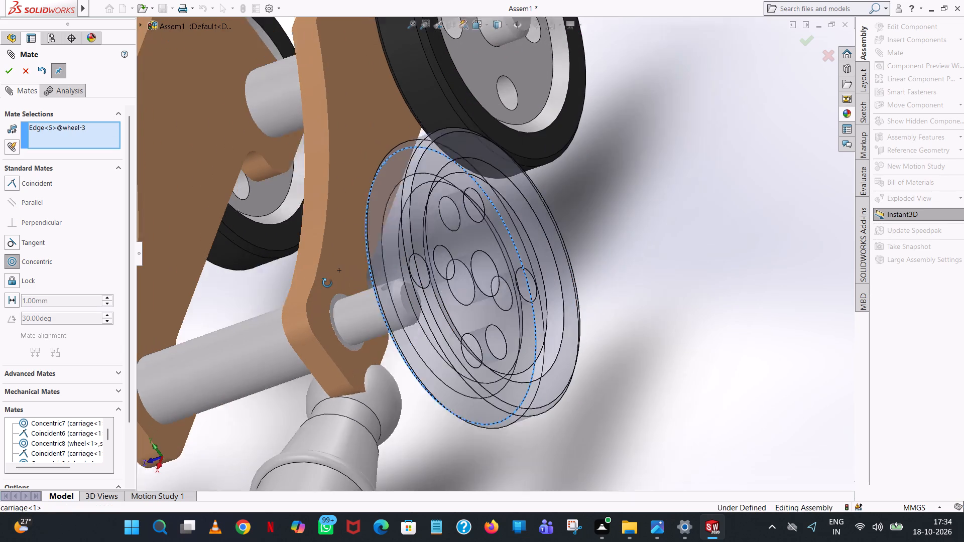
middle_click_drag(327, 283, 326, 285)
left_click(326, 279)
left_click(351, 100)
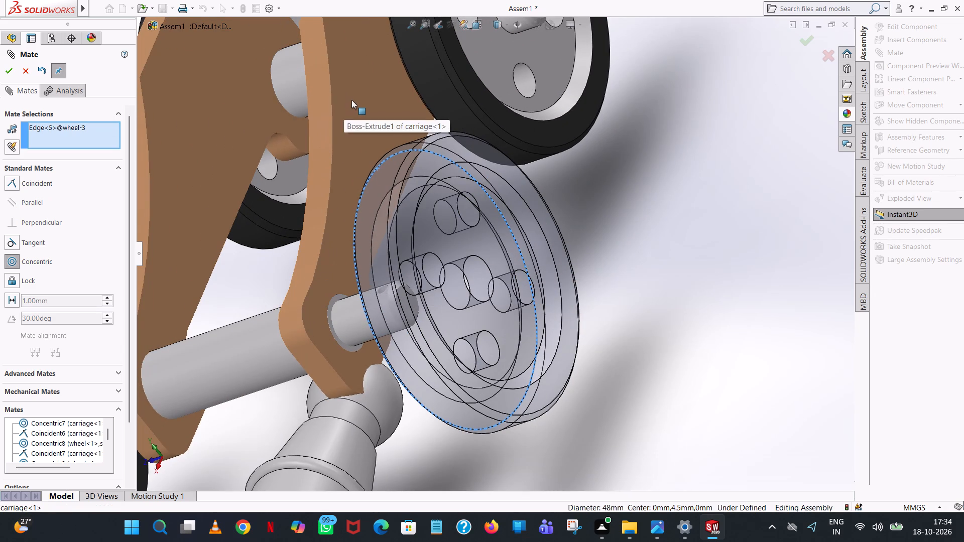
middle_click_drag(351, 139, 317, 176)
scroll(444, 76, "down", 1)
middle_click_drag(441, 83, 380, 163)
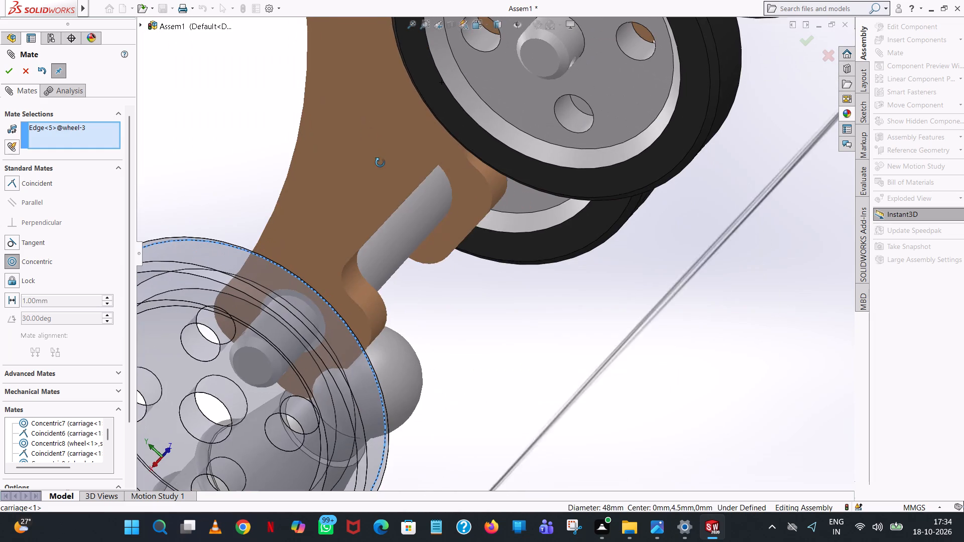
middle_click_drag(380, 163, 381, 163)
left_click(336, 192)
left_click(334, 203)
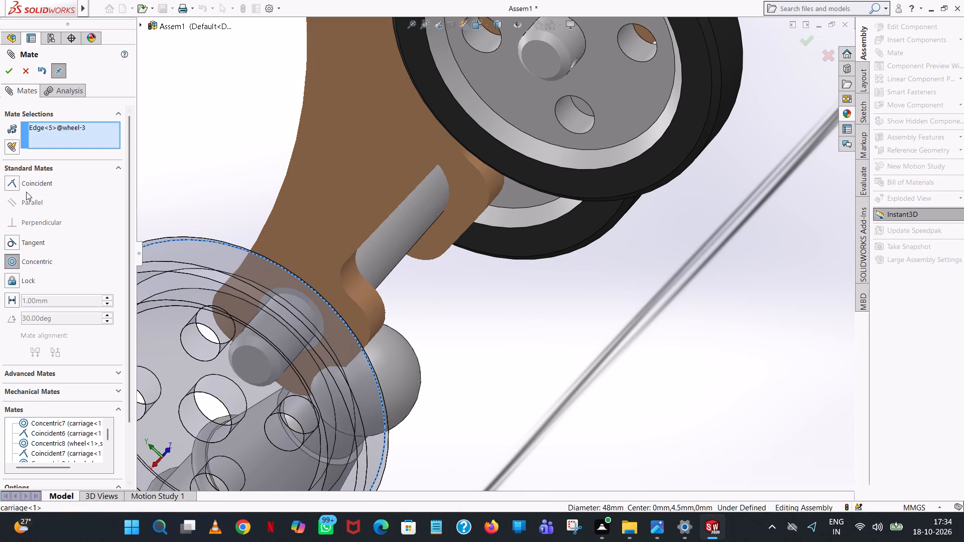
left_click(20, 185)
left_click(333, 176)
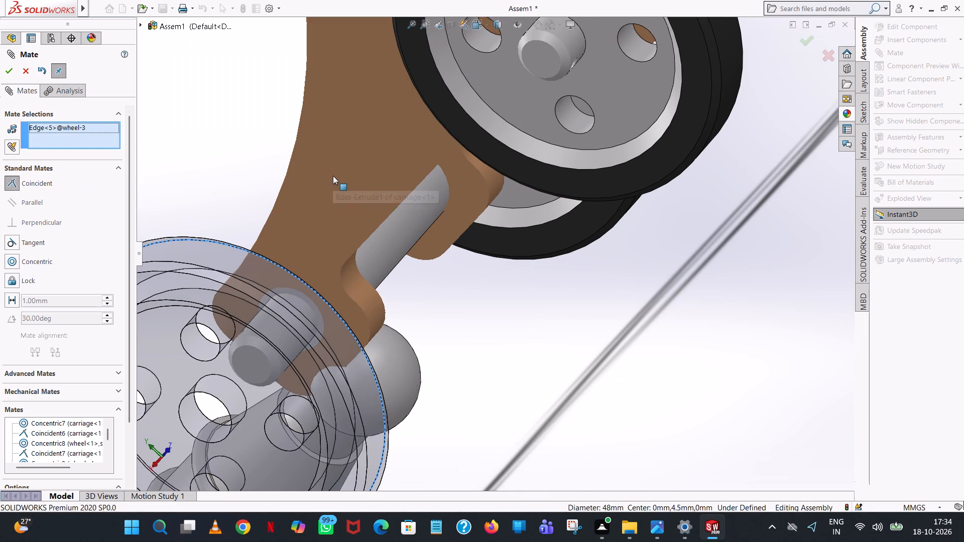
left_click(322, 159)
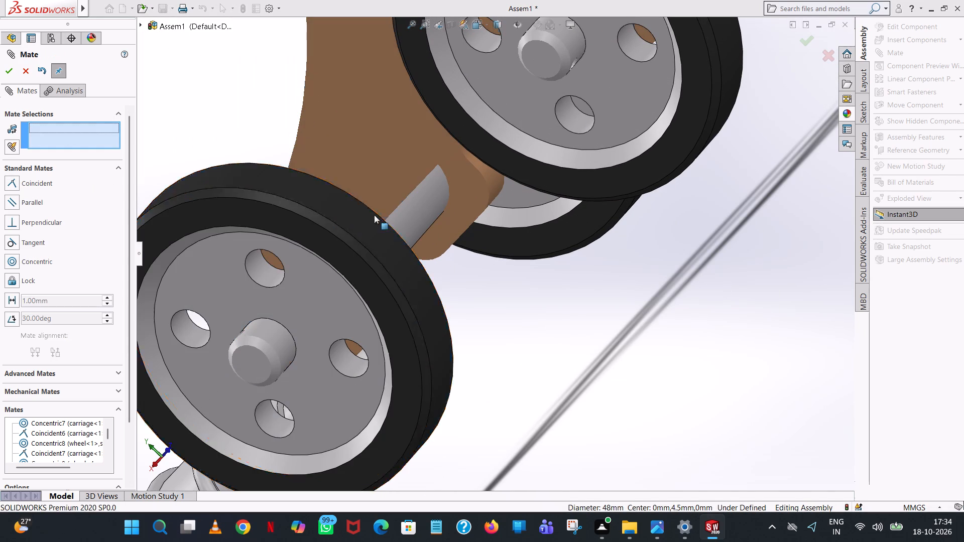
Add a coincident mate between the inner rim edge of wheel<4> and the outer face of carriage<2>.
middle_click_drag(463, 203, 574, 184)
scroll(620, 200, "up", 4)
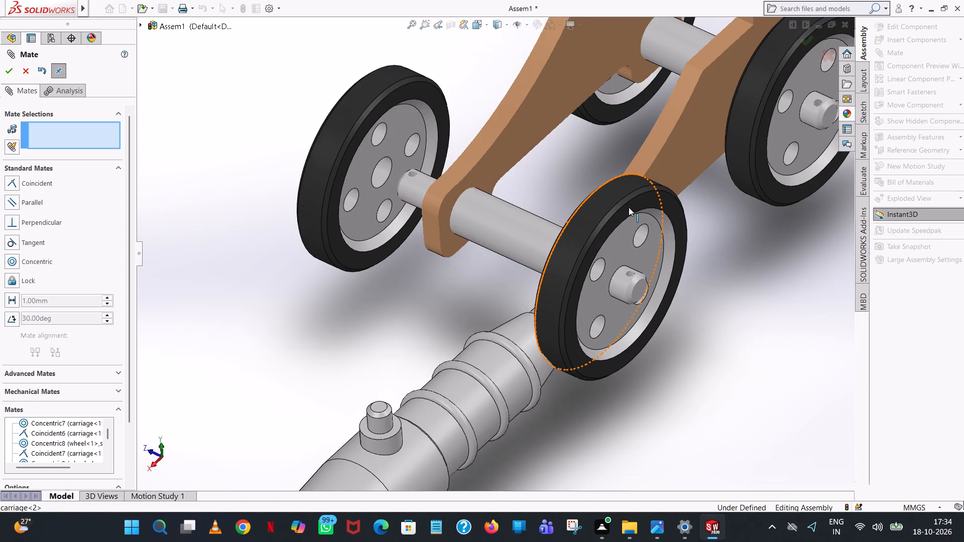
middle_click_drag(659, 232, 702, 196)
scroll(702, 196, "down", 1)
scroll(703, 196, "up", 1)
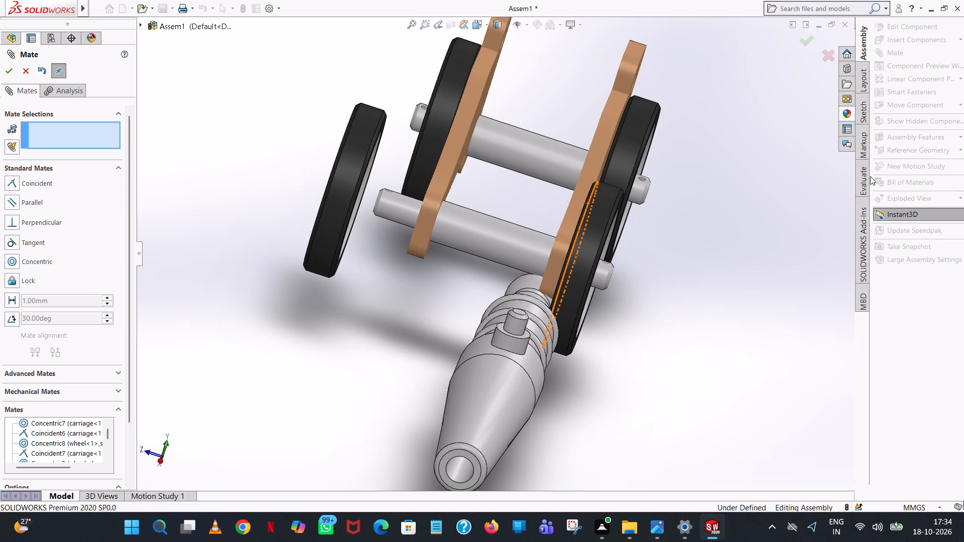
left_click(42, 183)
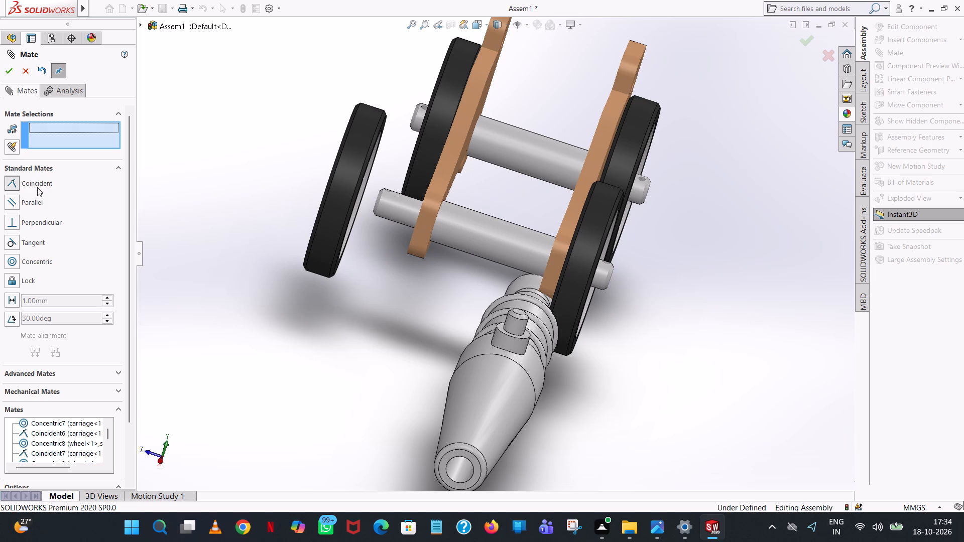
scroll(376, 179, "up", 1)
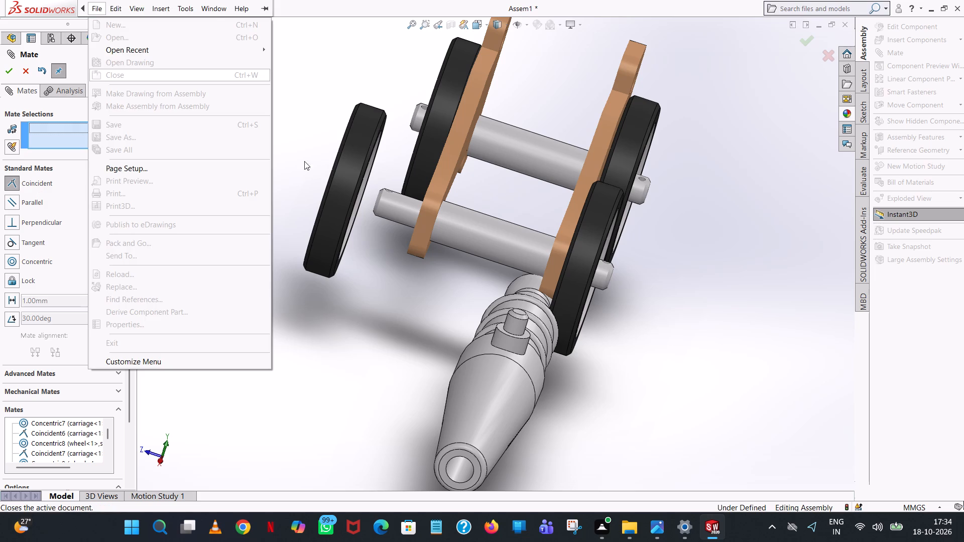
left_click(362, 43)
middle_click_drag(376, 168, 366, 162)
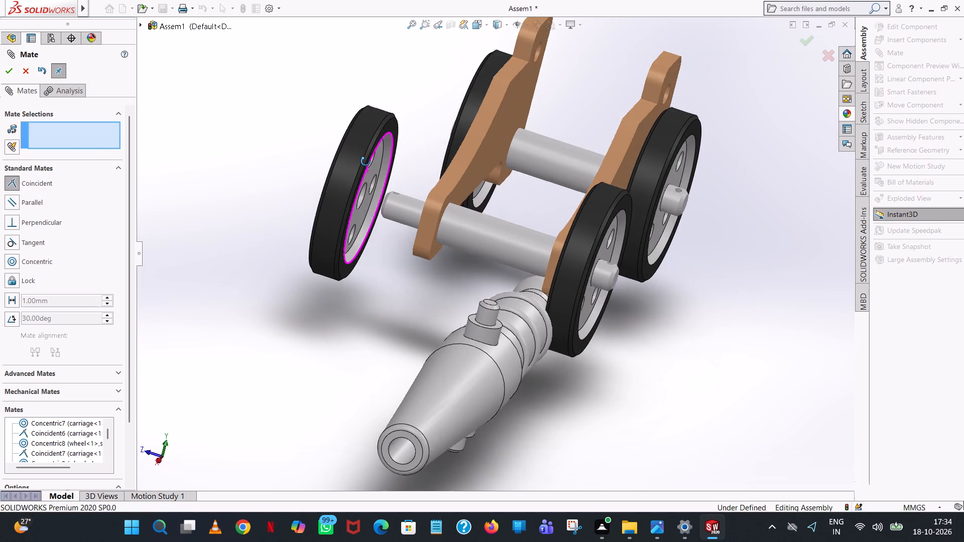
middle_click_drag(366, 162, 365, 159)
scroll(390, 126, "down", 3)
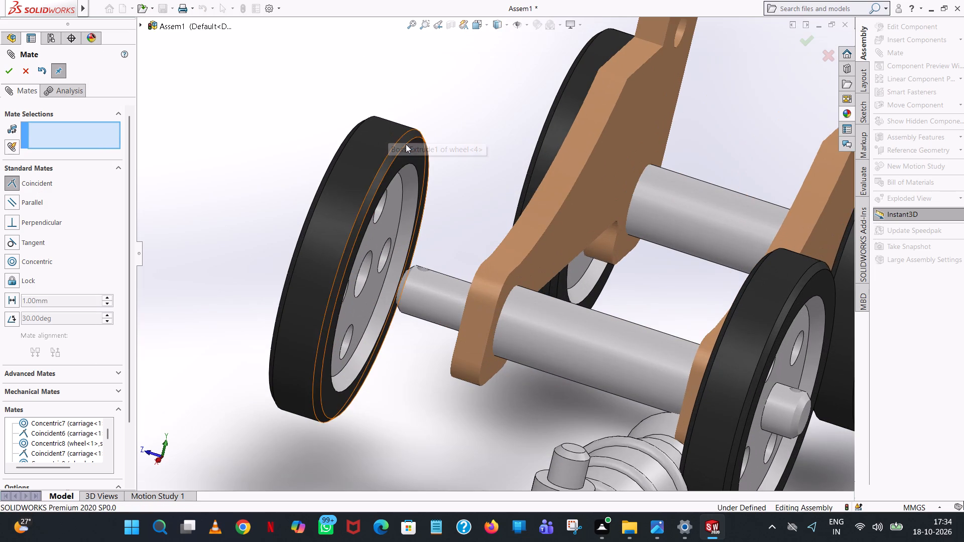
left_click(406, 144)
middle_click_drag(461, 198, 511, 242)
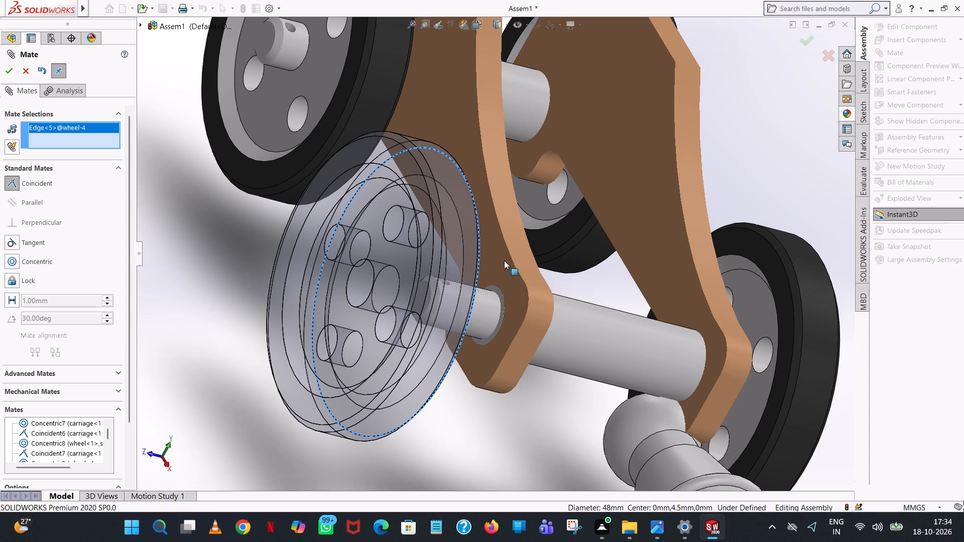
left_click(502, 261)
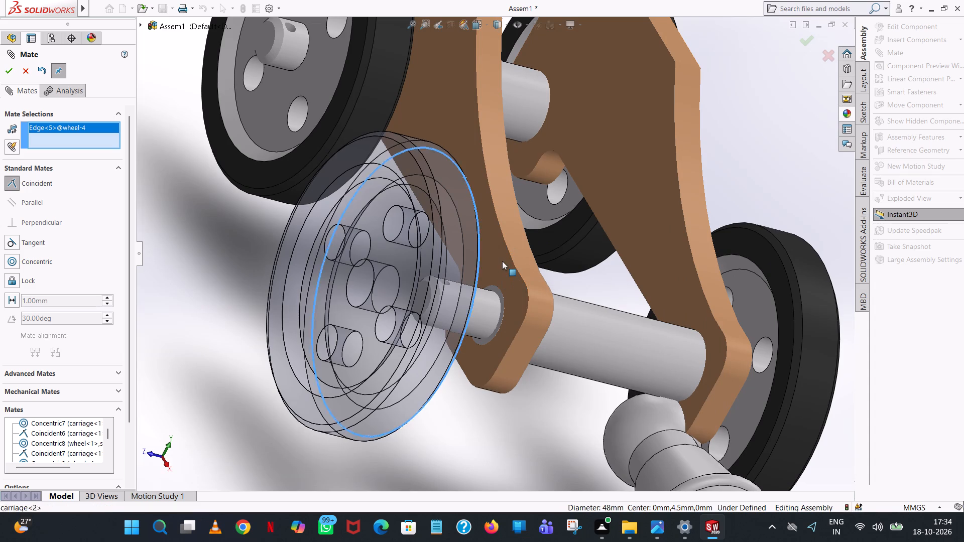
left_click(590, 276)
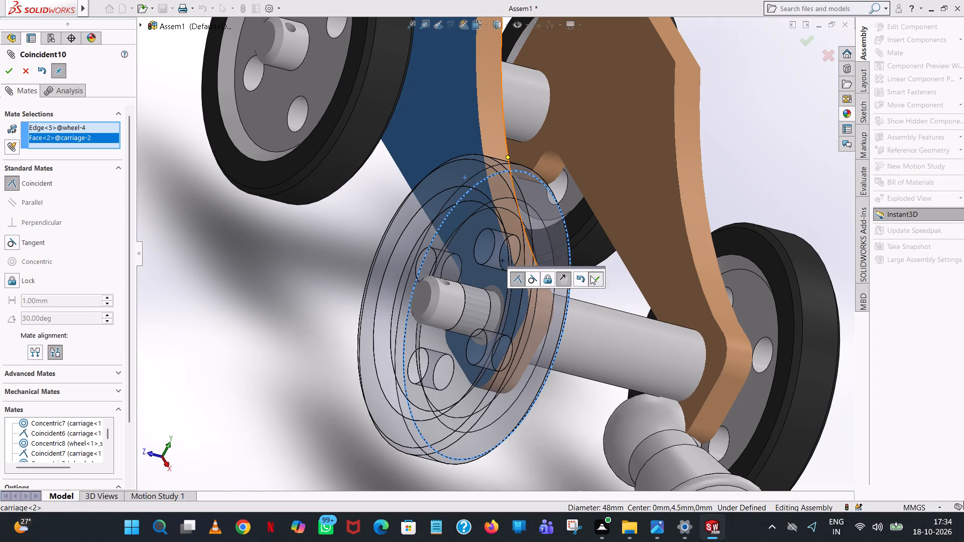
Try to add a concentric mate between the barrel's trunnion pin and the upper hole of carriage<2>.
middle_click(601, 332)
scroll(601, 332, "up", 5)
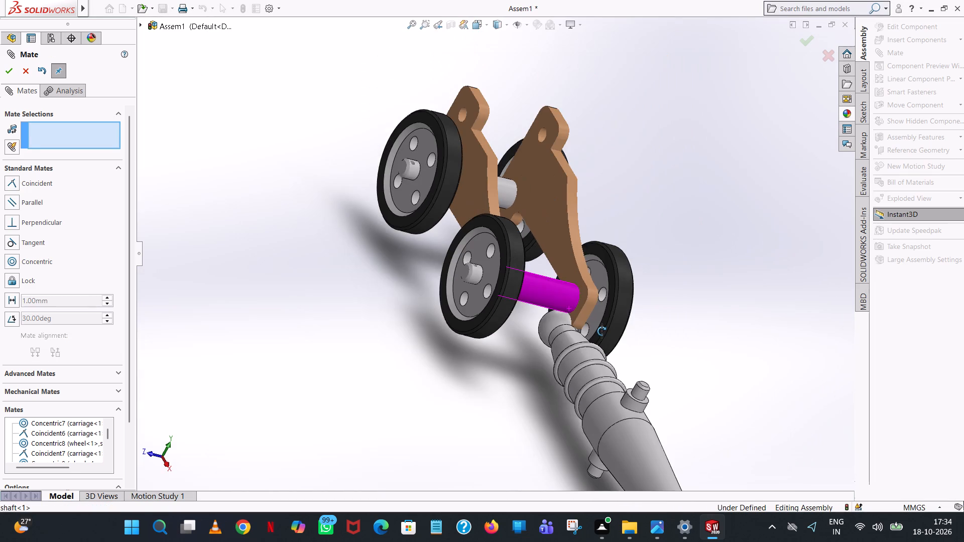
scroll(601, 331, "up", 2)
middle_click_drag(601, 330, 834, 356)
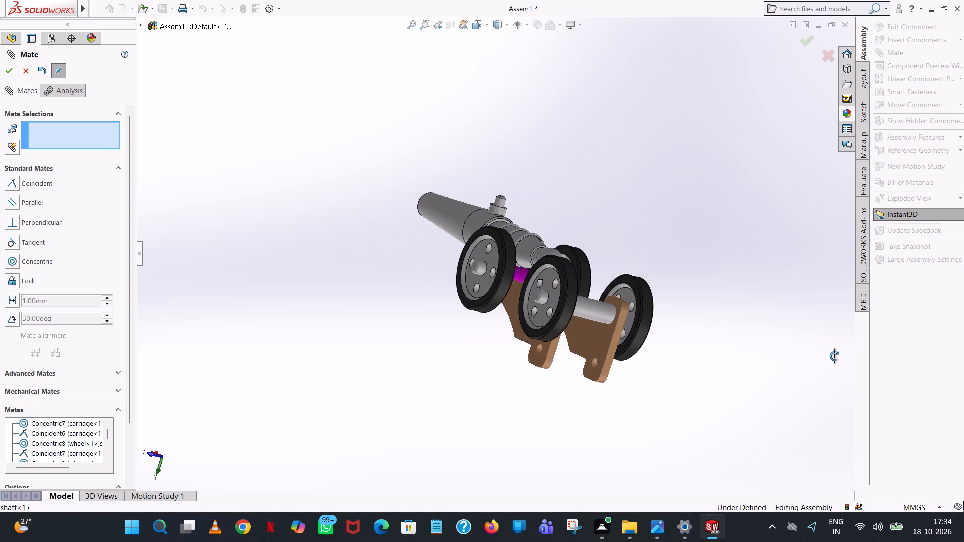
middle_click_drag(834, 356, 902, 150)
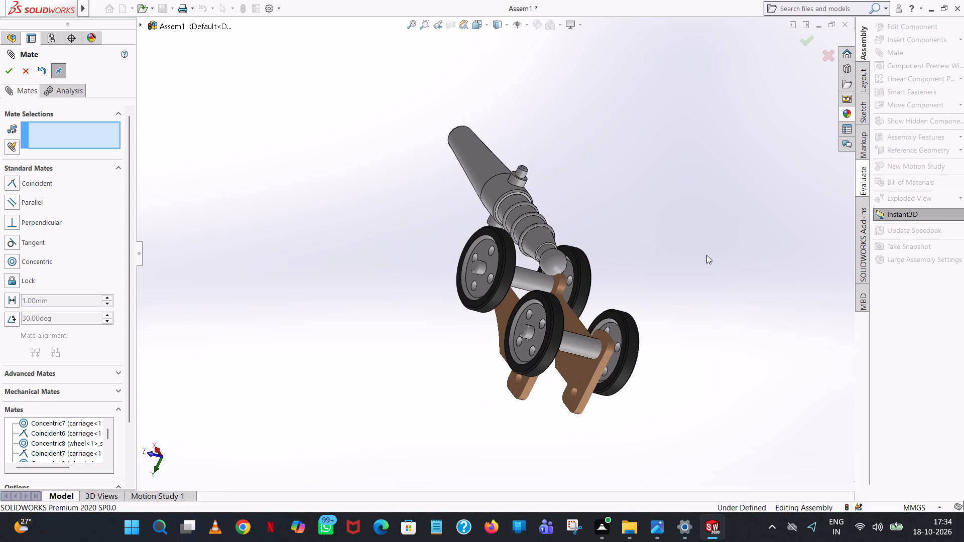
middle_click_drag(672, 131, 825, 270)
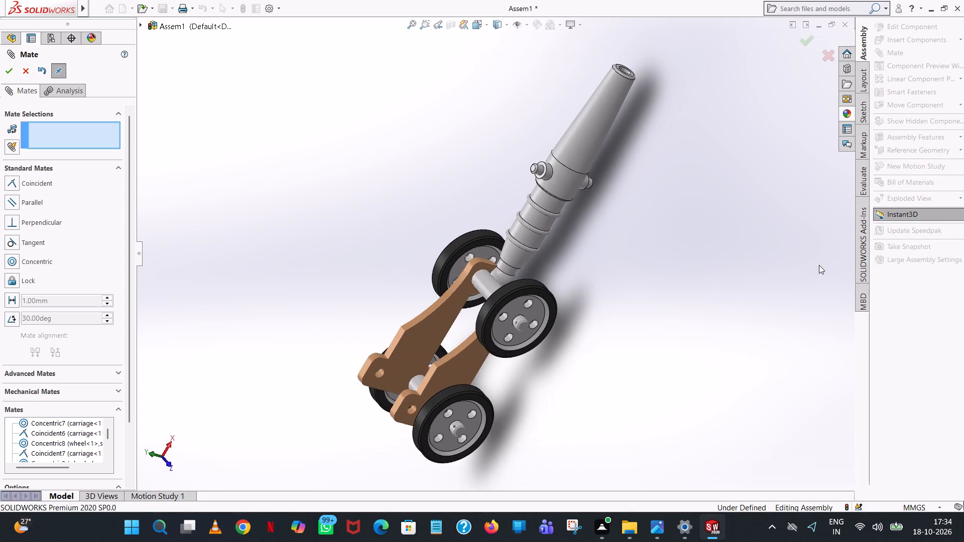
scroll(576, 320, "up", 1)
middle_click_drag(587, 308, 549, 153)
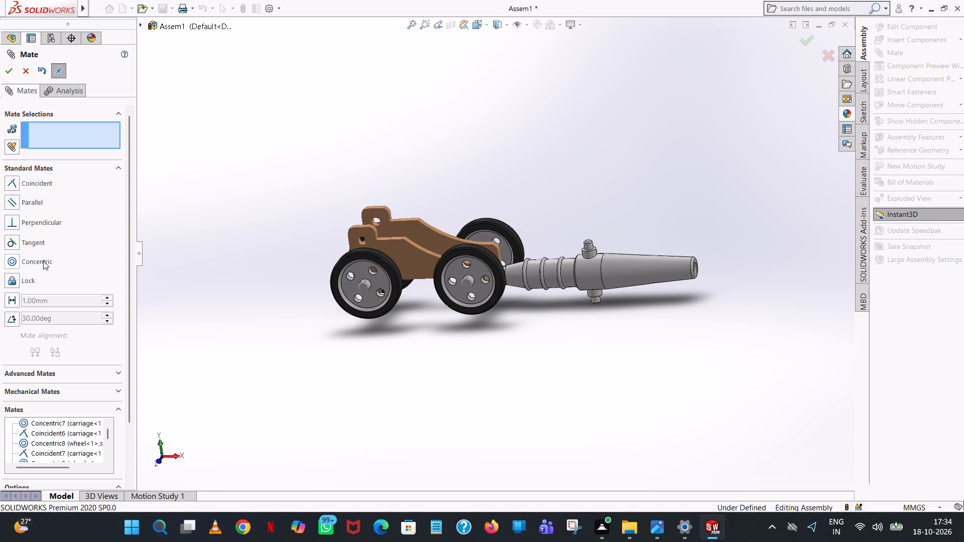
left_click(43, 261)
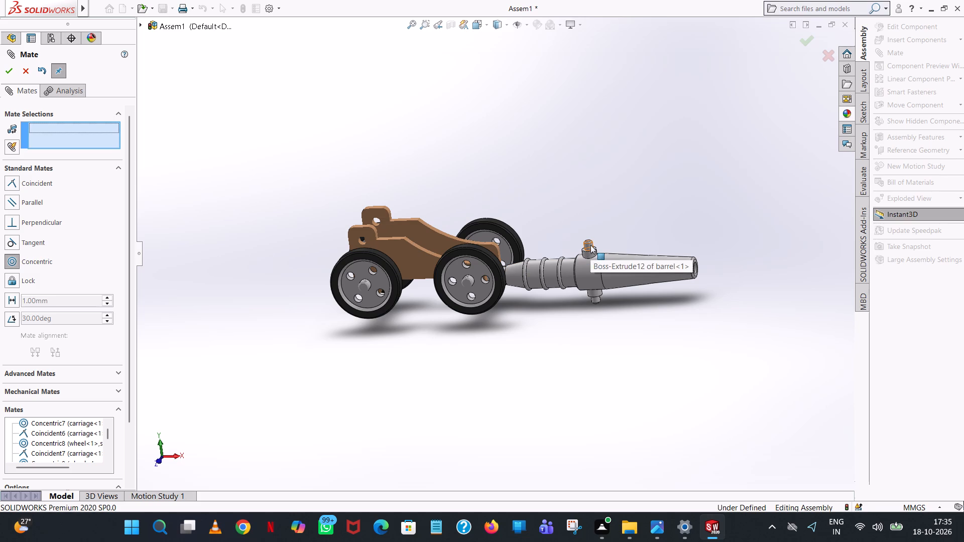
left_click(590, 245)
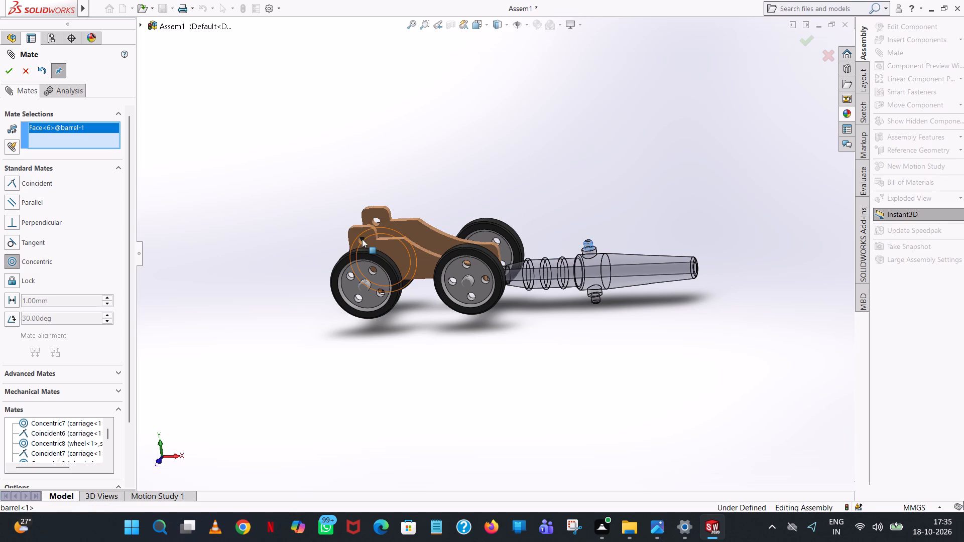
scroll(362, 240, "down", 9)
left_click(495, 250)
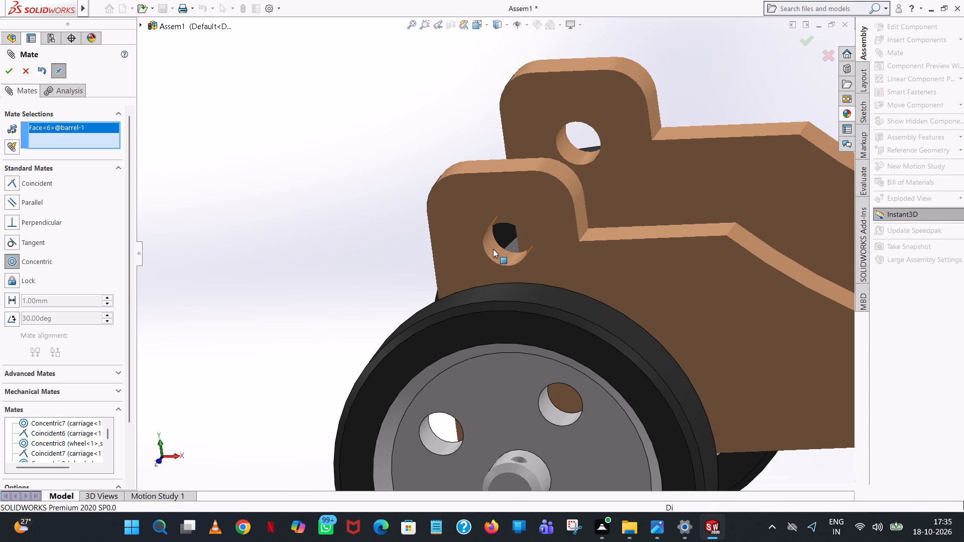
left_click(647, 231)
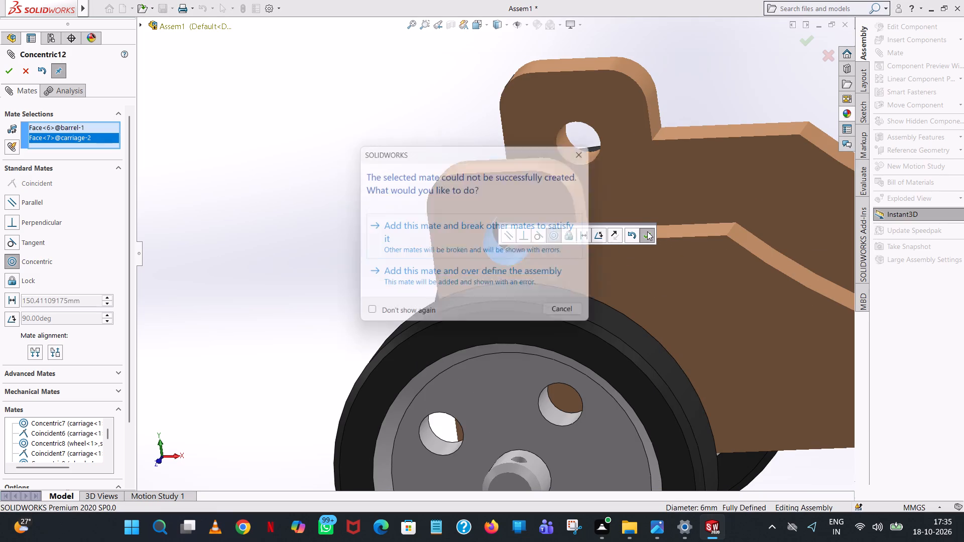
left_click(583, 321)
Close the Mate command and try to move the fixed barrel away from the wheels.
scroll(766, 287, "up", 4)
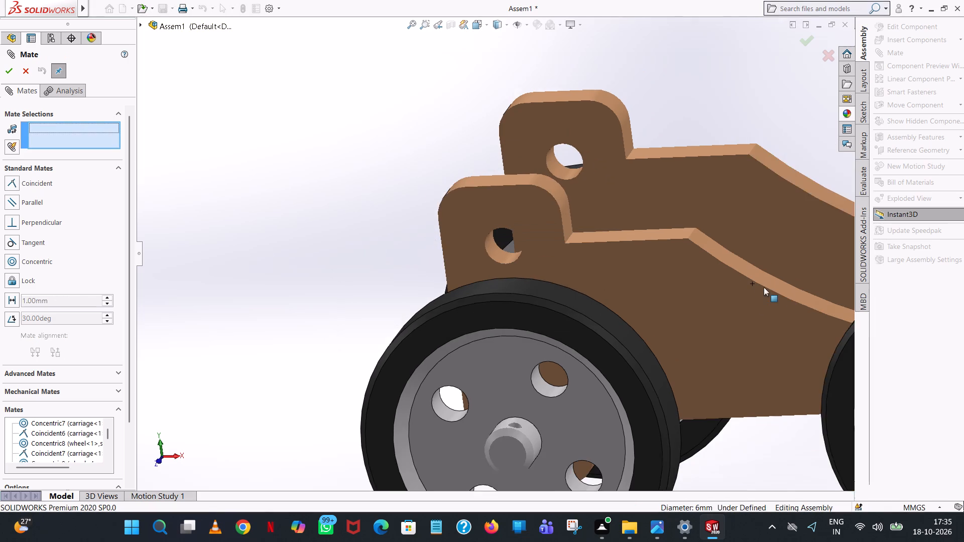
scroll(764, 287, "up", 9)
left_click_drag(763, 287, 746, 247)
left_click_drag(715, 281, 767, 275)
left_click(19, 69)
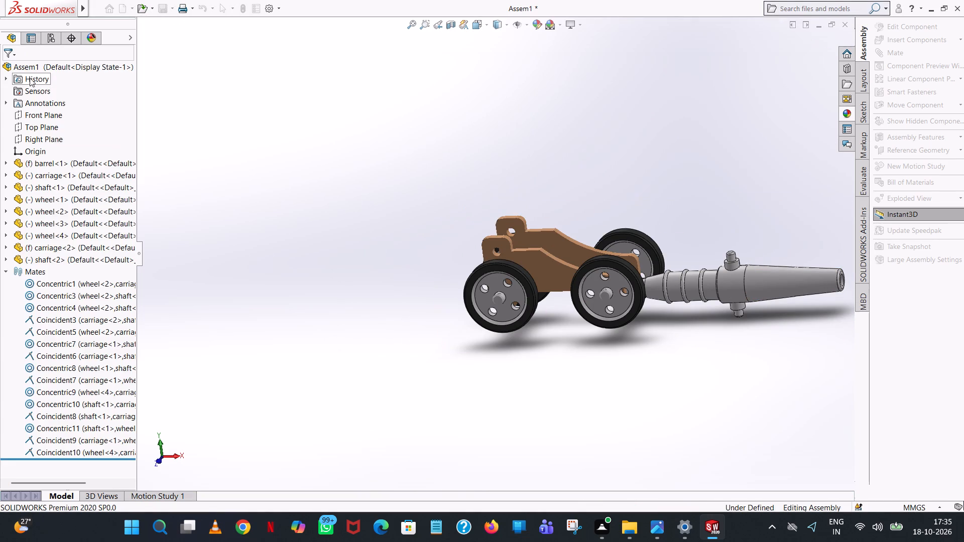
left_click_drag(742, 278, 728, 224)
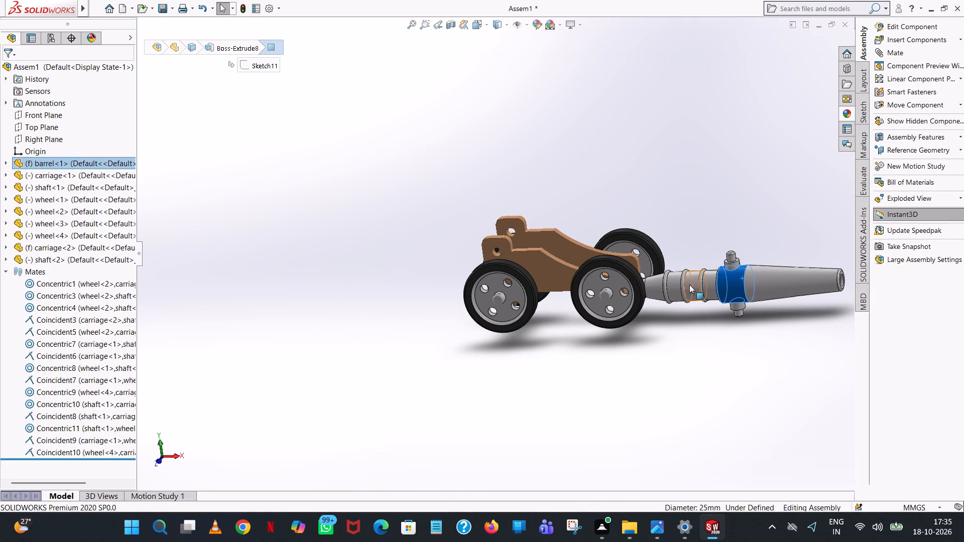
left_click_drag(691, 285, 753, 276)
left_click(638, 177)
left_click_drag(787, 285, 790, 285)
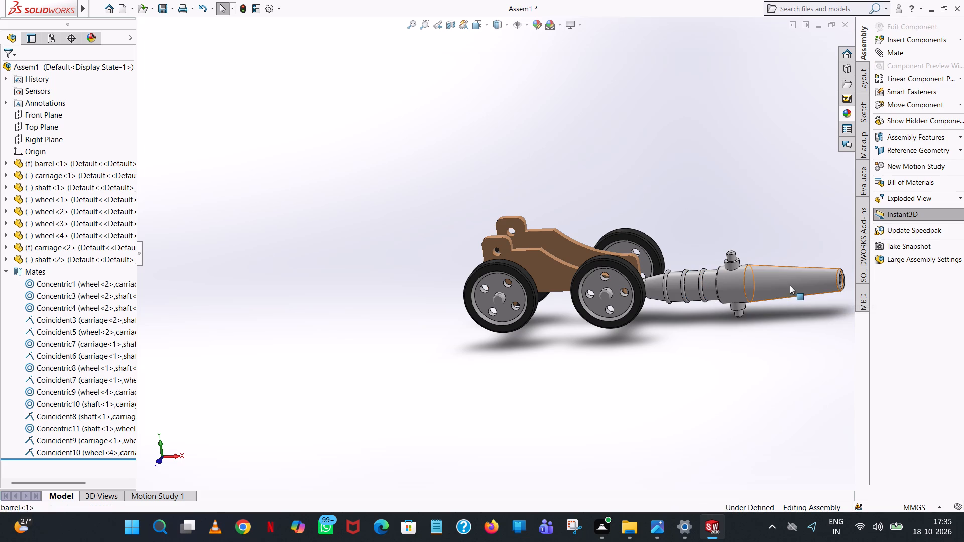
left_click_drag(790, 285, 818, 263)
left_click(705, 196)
Float the barrel component and move it freely to a position above the two carriages.
right_click(728, 290)
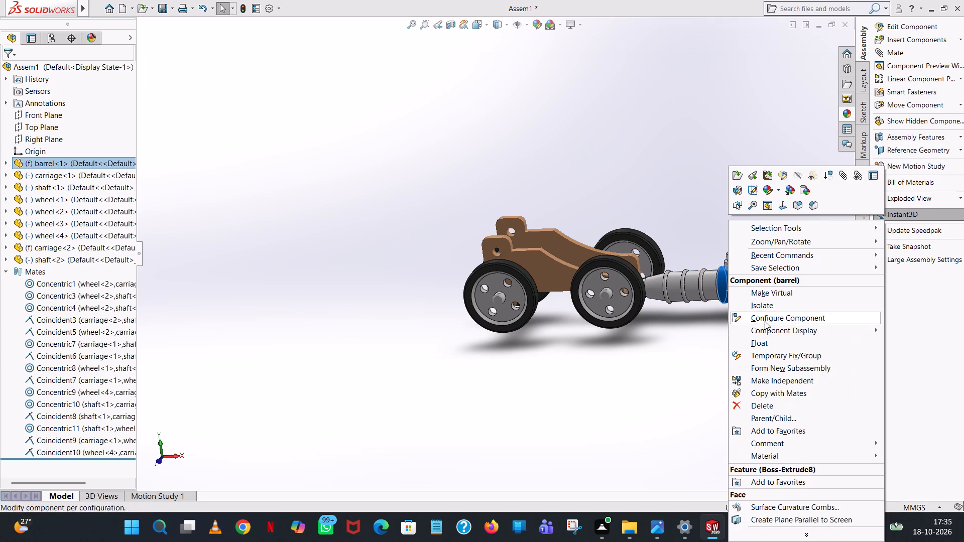
left_click(772, 345)
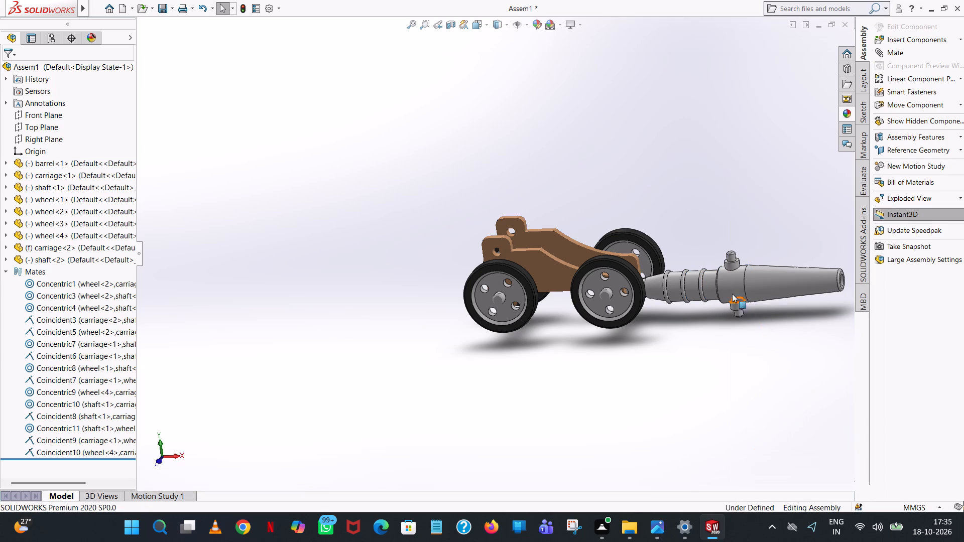
left_click_drag(713, 281, 533, 166)
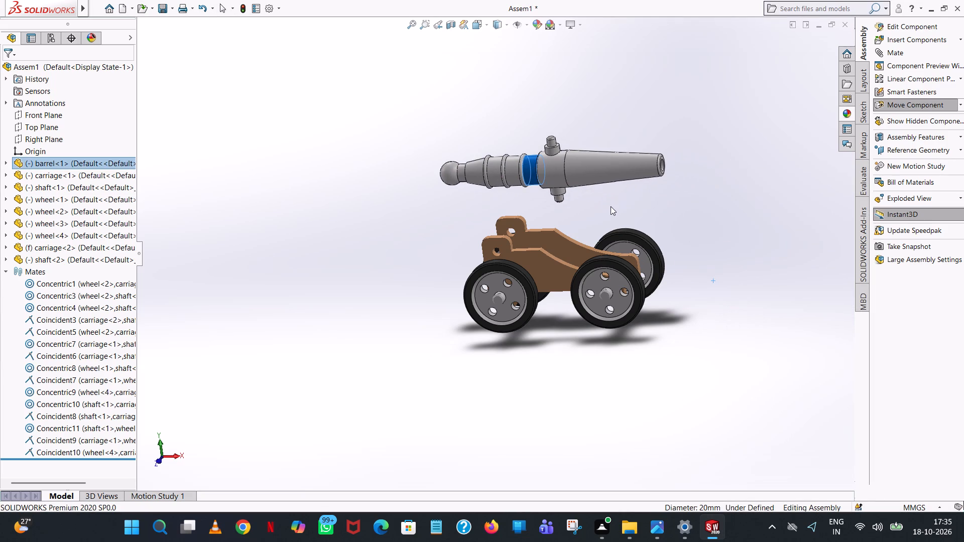
left_click(722, 170)
Mate the barrel's trunnion pin concentric with the upper hole of carriage<2> and slide the barrel between the two carriages.
left_click(917, 47)
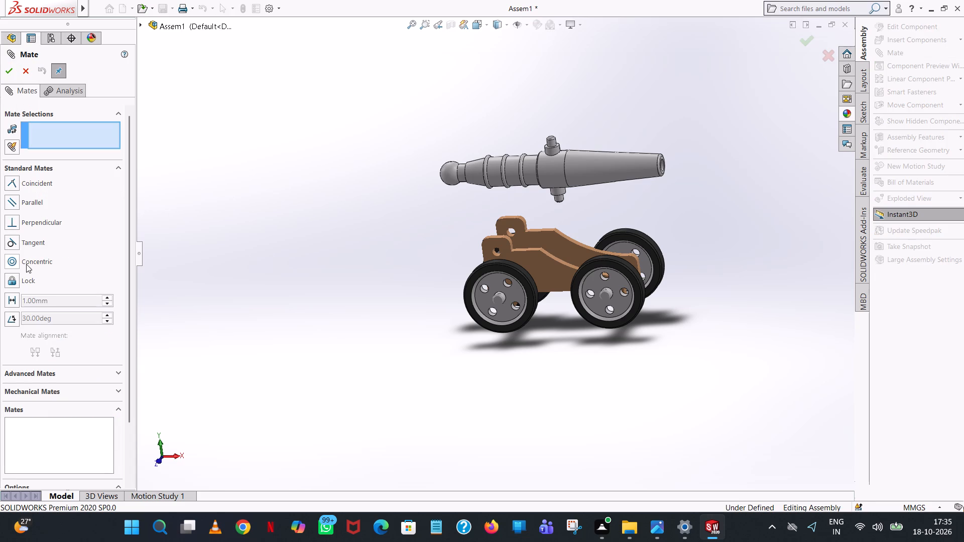
left_click(26, 264)
scroll(555, 147, "down", 3)
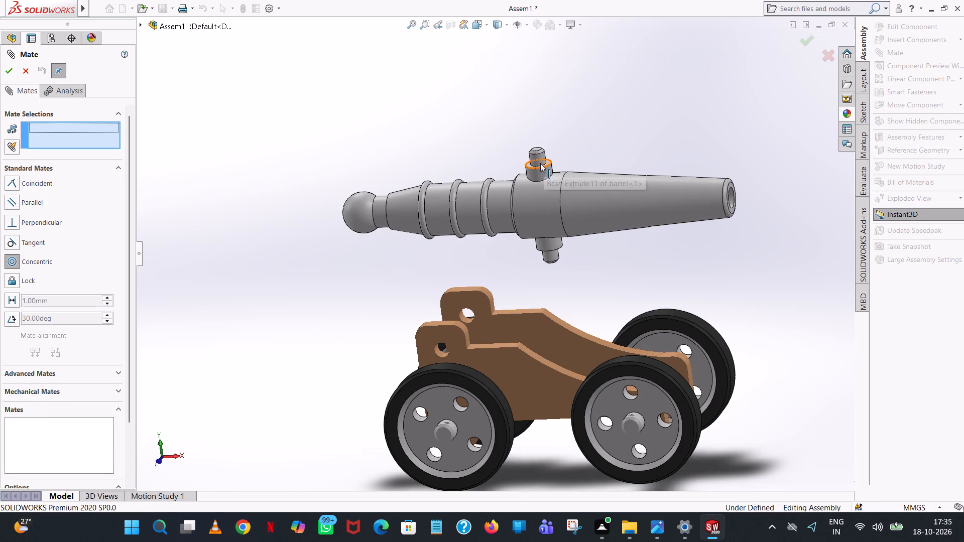
left_click(535, 160)
left_click(436, 346)
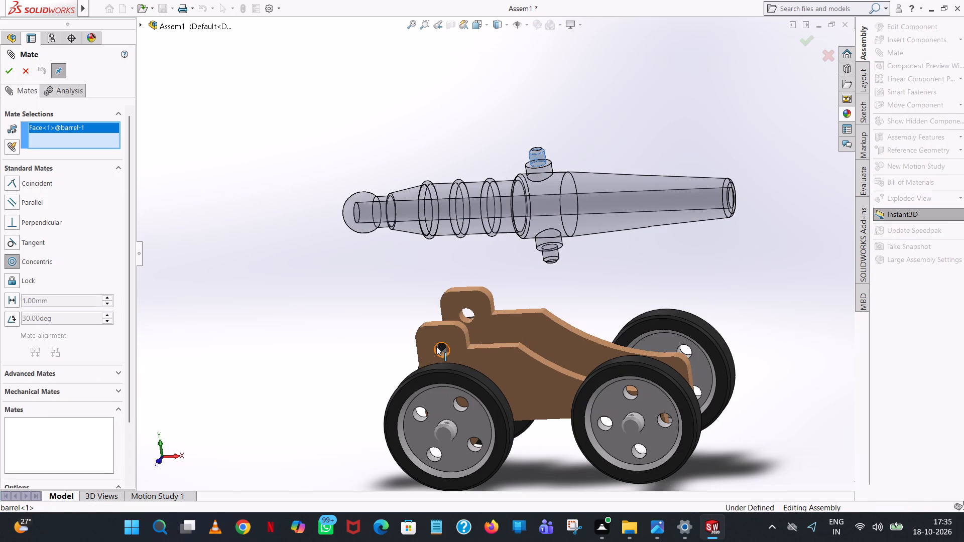
left_click(544, 366)
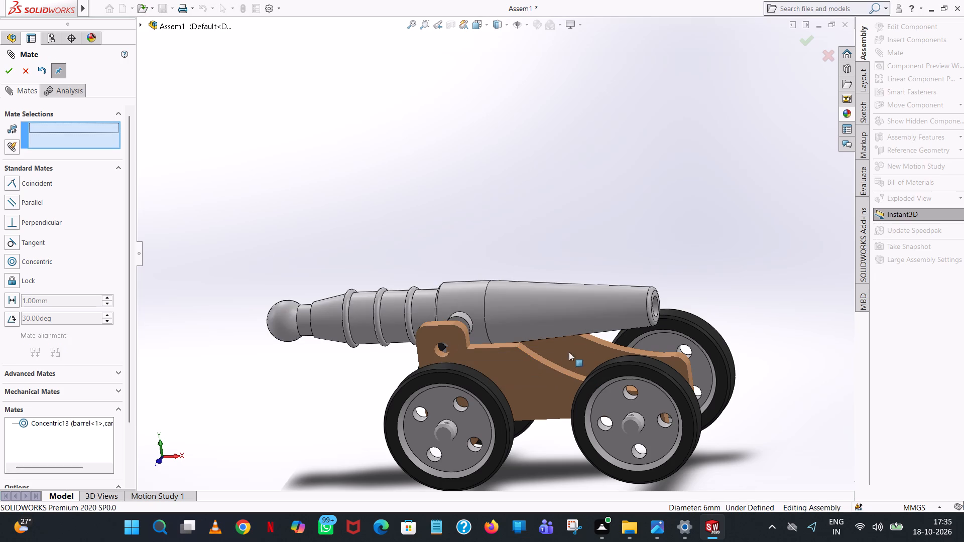
middle_click_drag(580, 348, 526, 404)
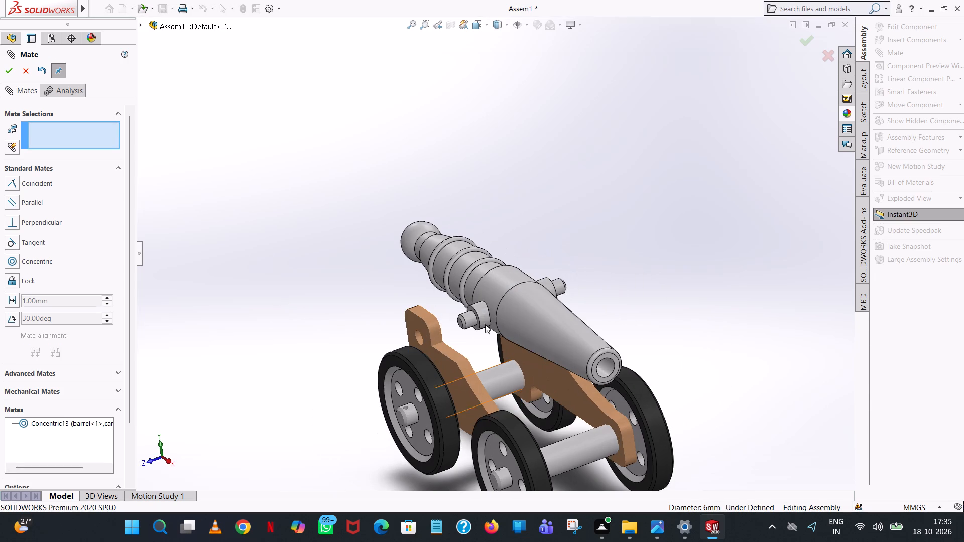
left_click_drag(541, 295, 473, 321)
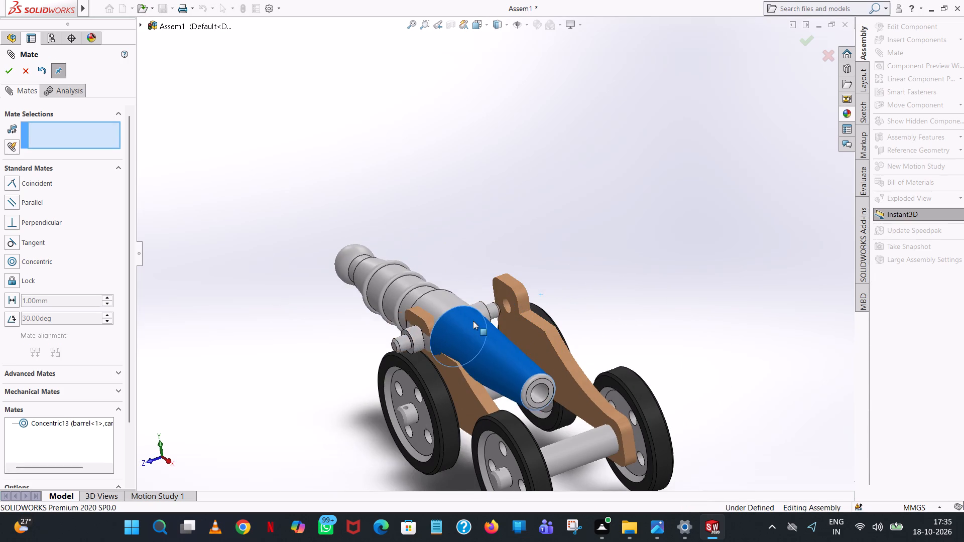
left_click_drag(473, 321, 501, 308)
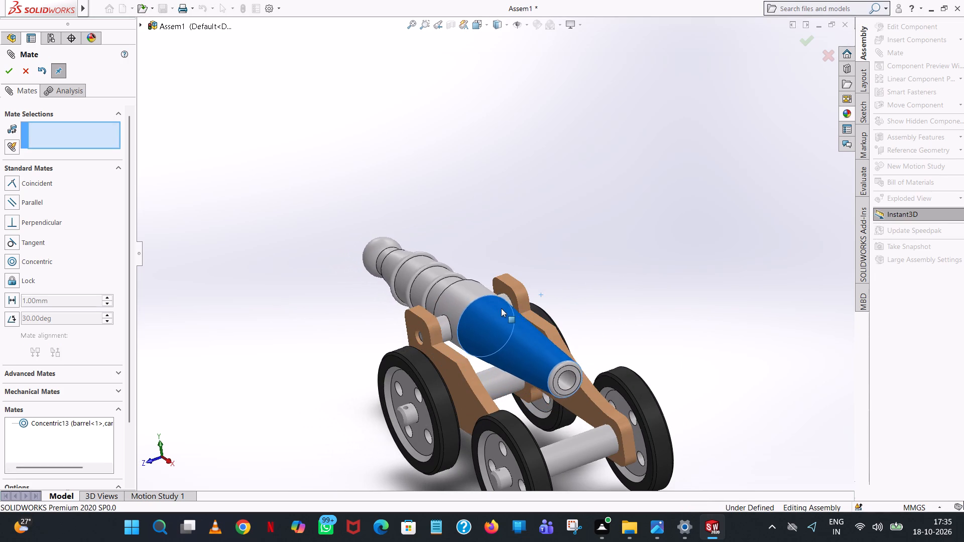
left_click_drag(501, 308, 502, 307)
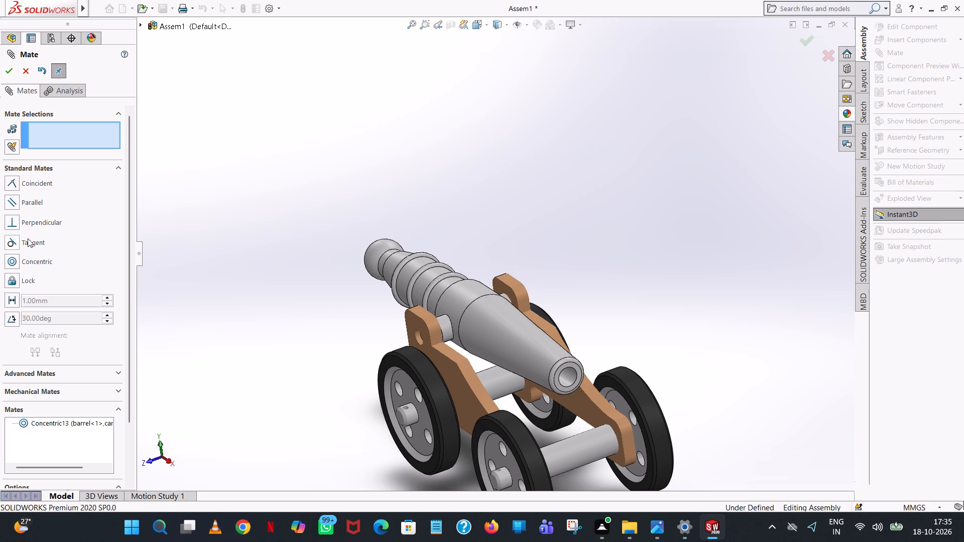
Add a coincident mate between the inner edge of carriage<2>'s upper hole and the shoulder face of the barrel's trunnion.
left_click(31, 184)
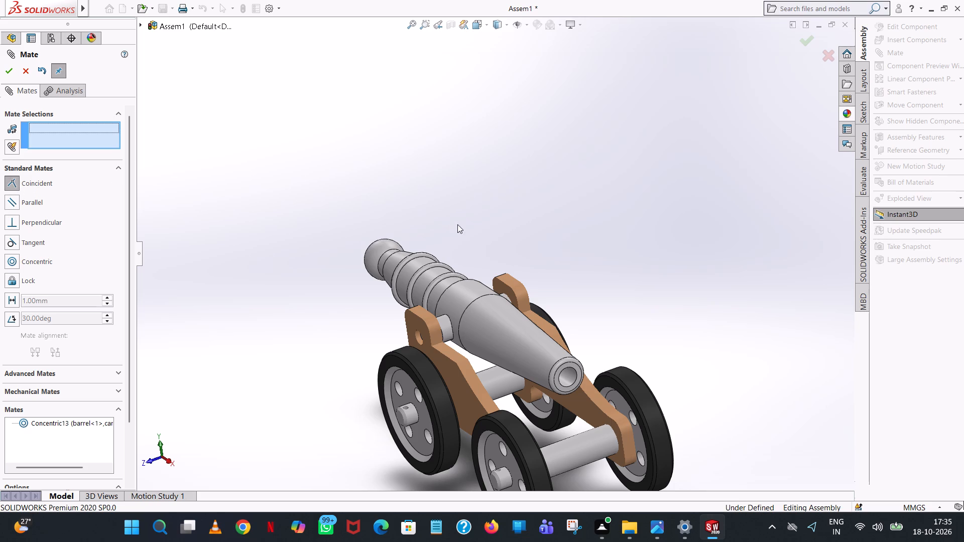
middle_click_drag(510, 248, 468, 279)
scroll(474, 274, "down", 1)
scroll(429, 328, "down", 8)
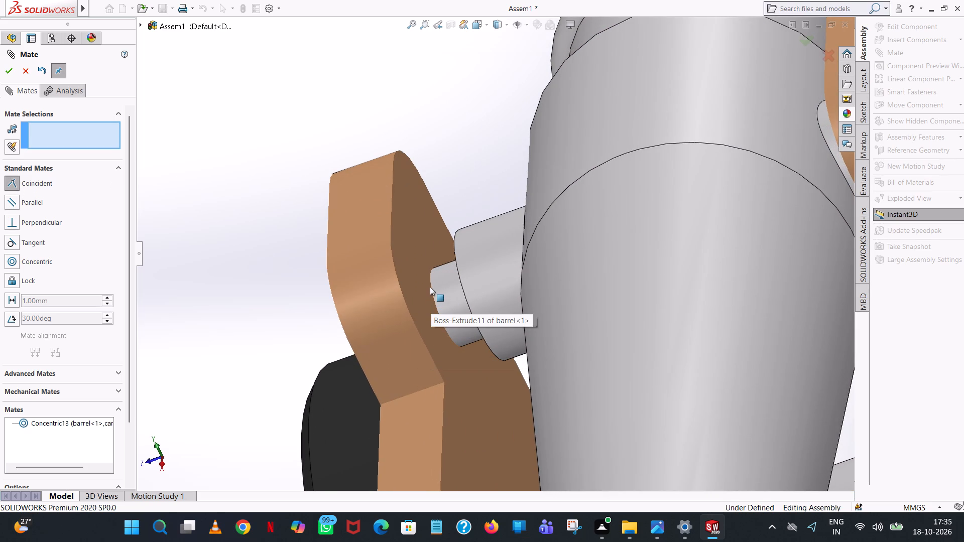
middle_click_drag(452, 278, 469, 274)
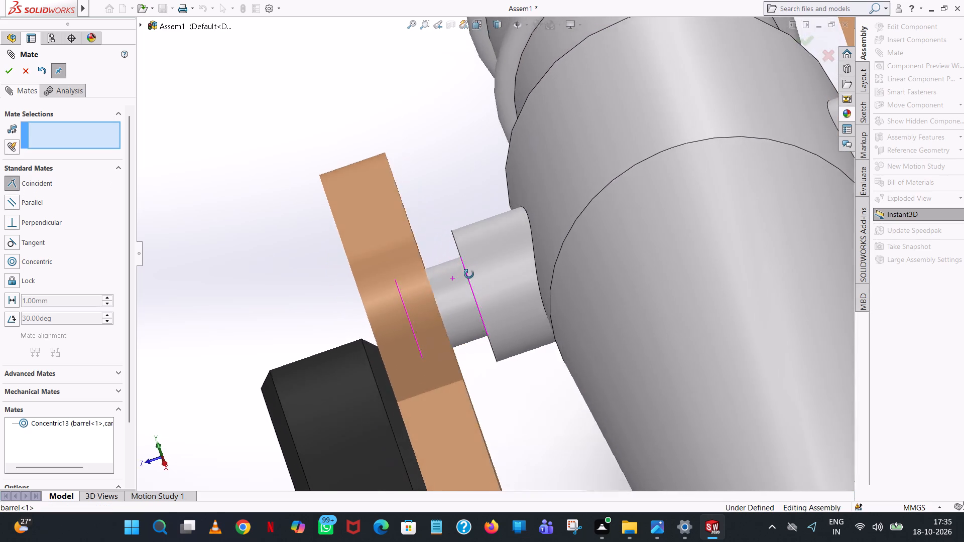
middle_click_drag(469, 274, 447, 273)
scroll(464, 274, "down", 1)
scroll(447, 273, "up", 1)
left_click(438, 279)
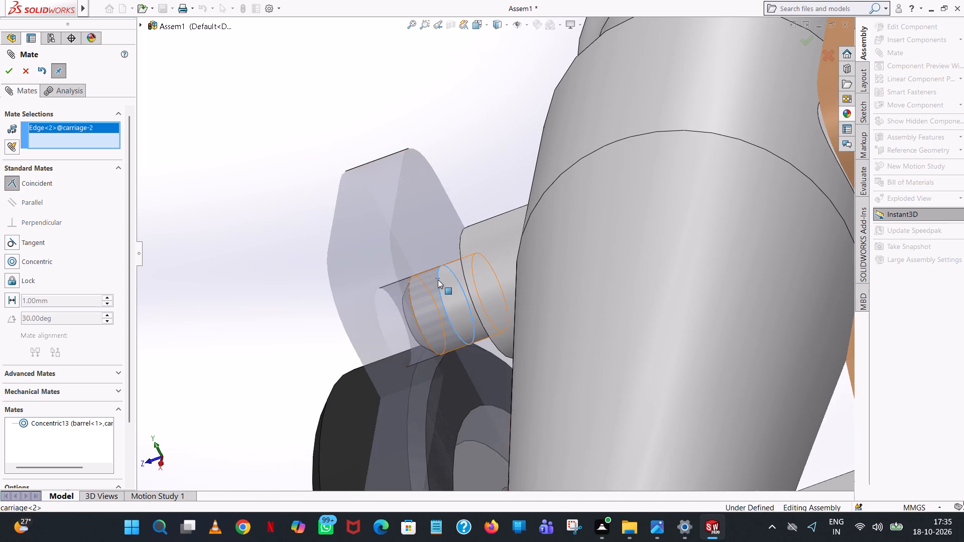
middle_click_drag(438, 280, 479, 278)
left_click(479, 274)
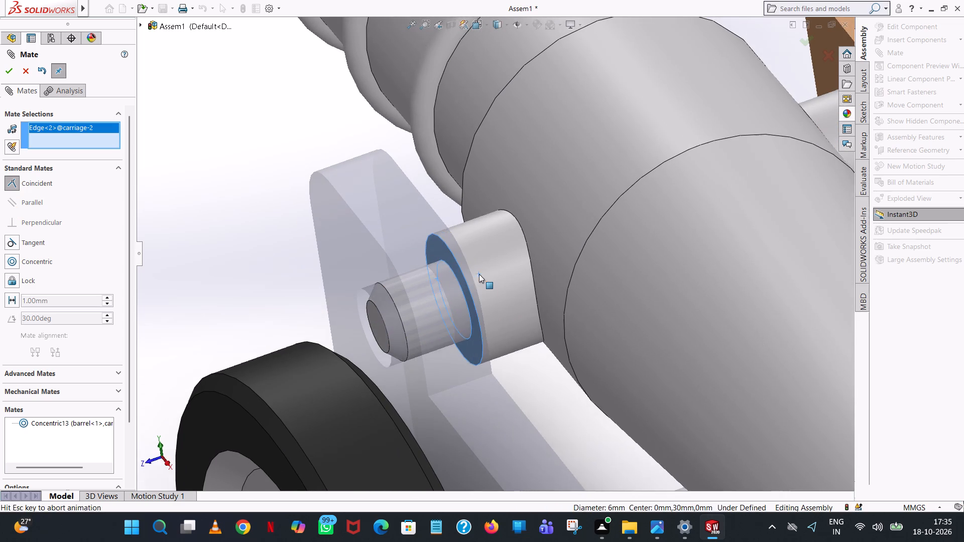
left_click(564, 288)
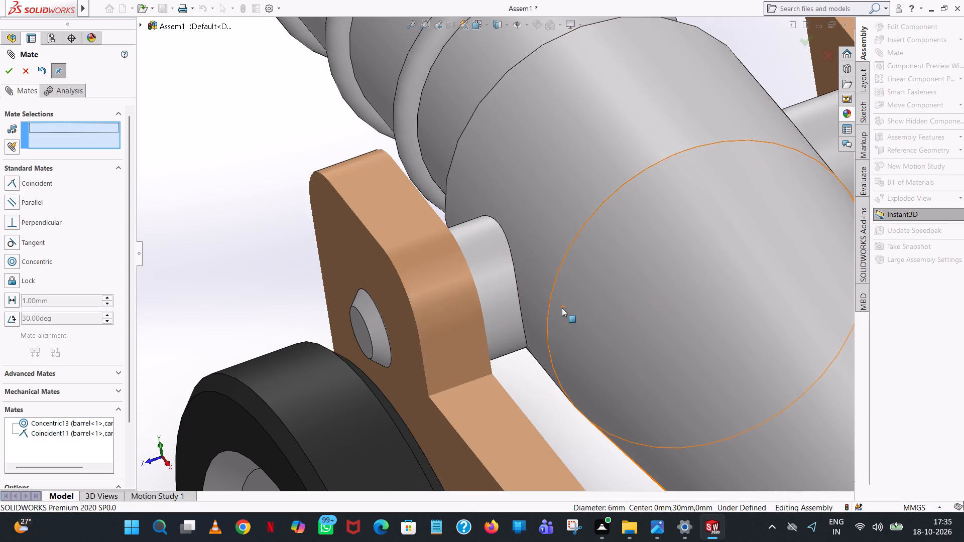
Swing the barrel about its trunnions to raise the muzzle and inspect how it sits between the carriages.
scroll(562, 308, "up", 6)
middle_click_drag(557, 308, 528, 305)
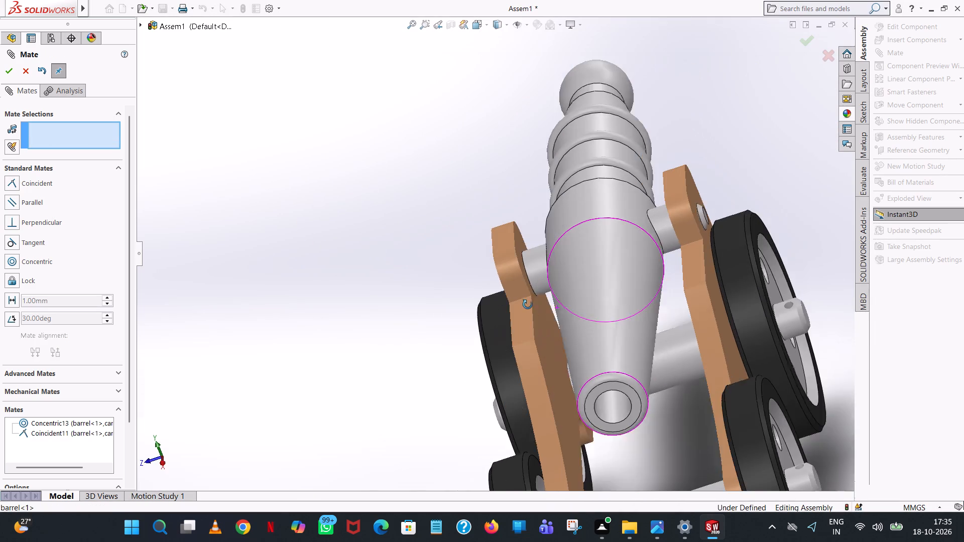
middle_click_drag(528, 305, 553, 314)
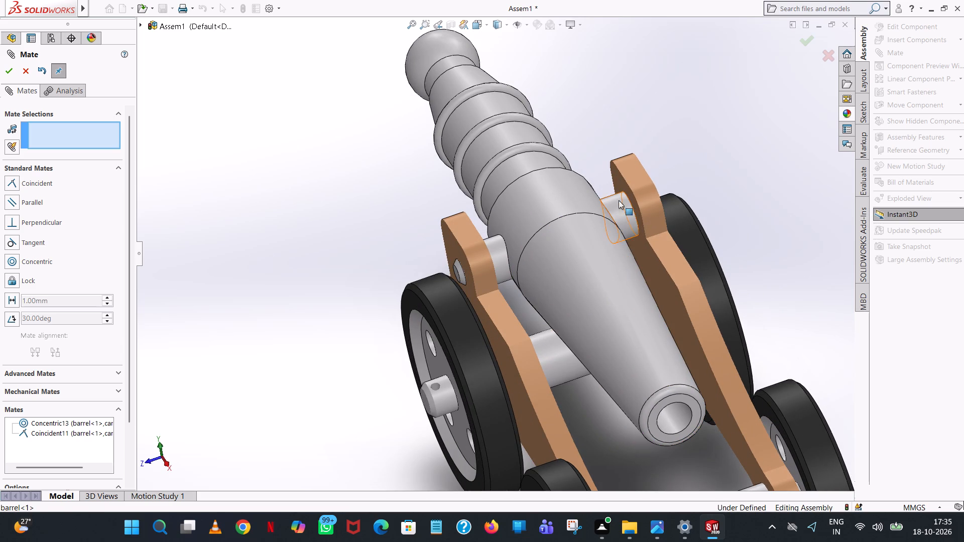
left_click_drag(626, 301, 575, 216)
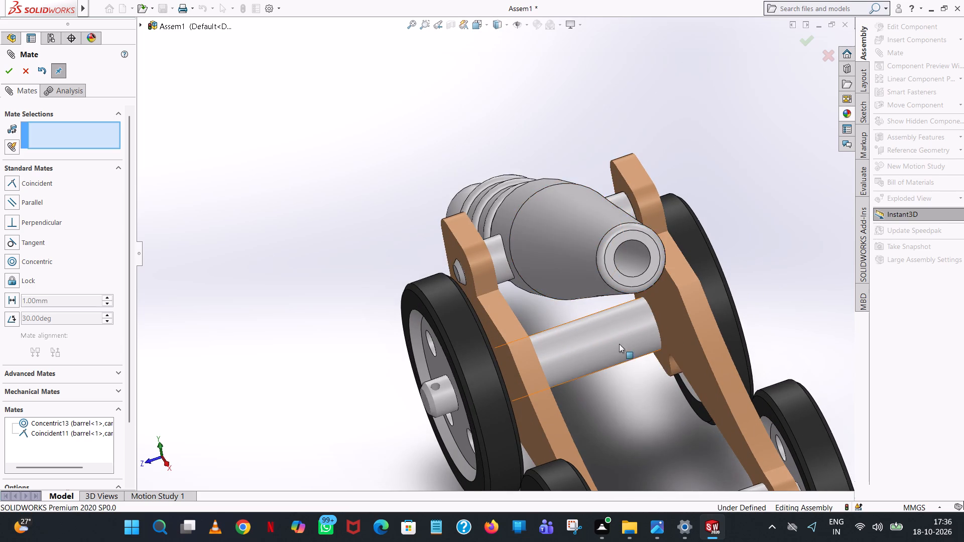
middle_click_drag(621, 349, 647, 321)
scroll(672, 291, "up", 3)
middle_click_drag(696, 268, 748, 205)
scroll(698, 256, "up", 1)
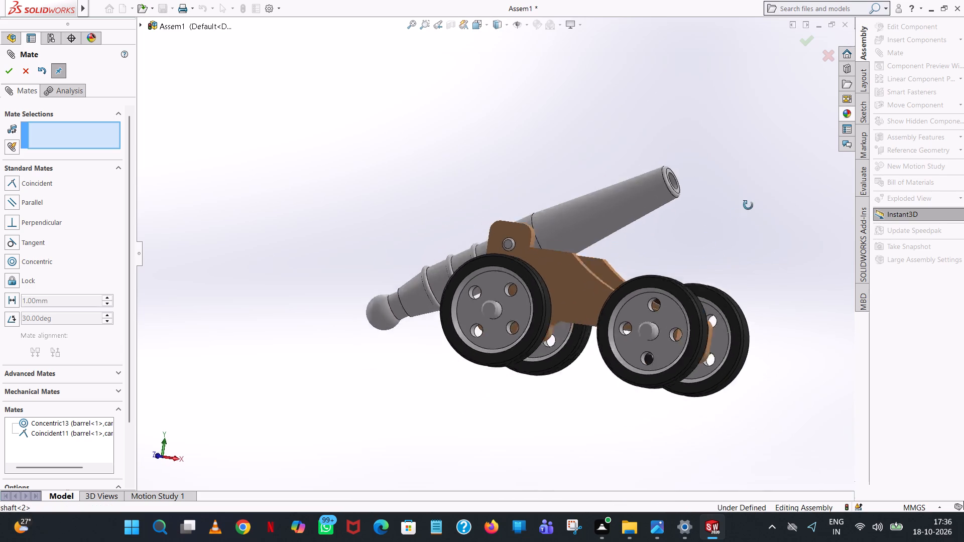
middle_click_drag(748, 205, 794, 333)
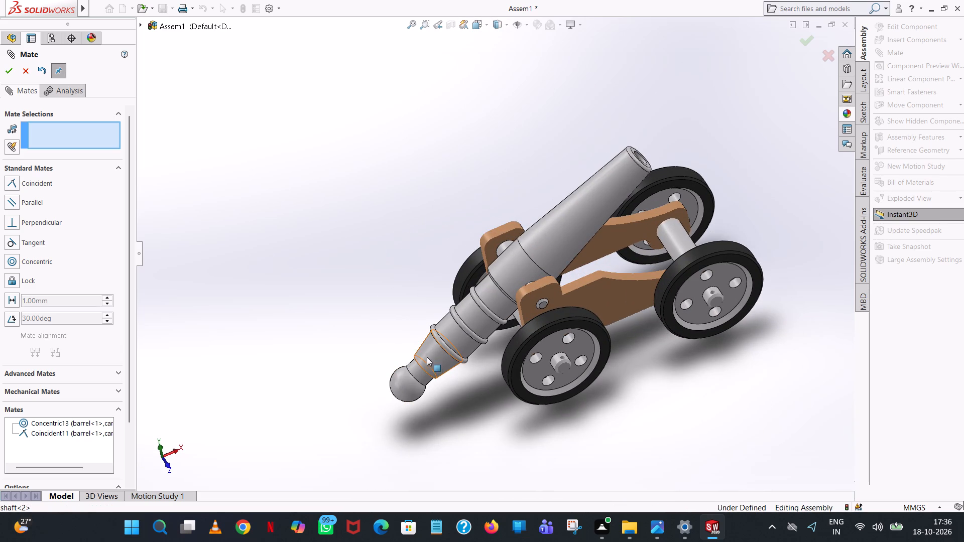
Swing the barrel about its trunnions until the muzzle points forward and the breech rests over the rear shaft, and finish mating.
left_click_drag(430, 361, 699, 200)
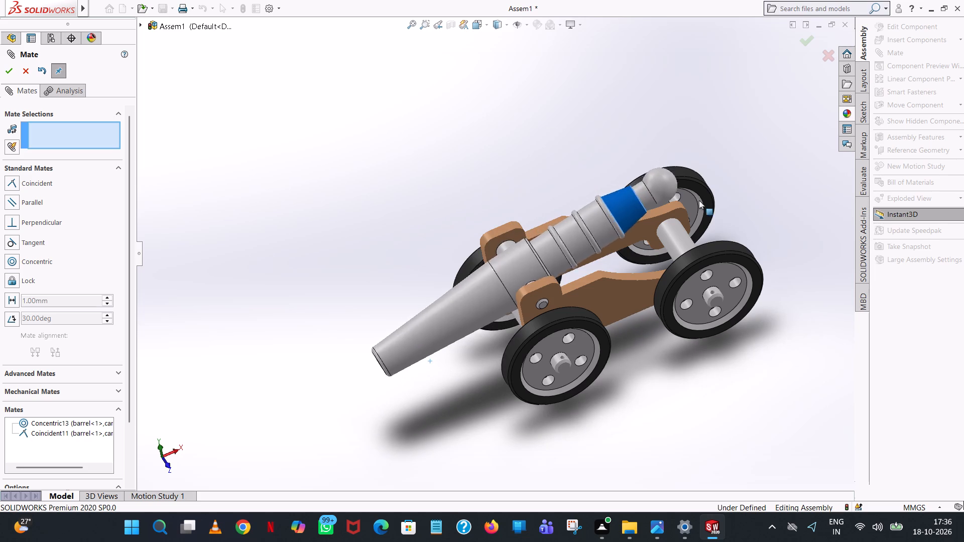
left_click_drag(699, 200, 761, 241)
left_click_drag(647, 223, 649, 227)
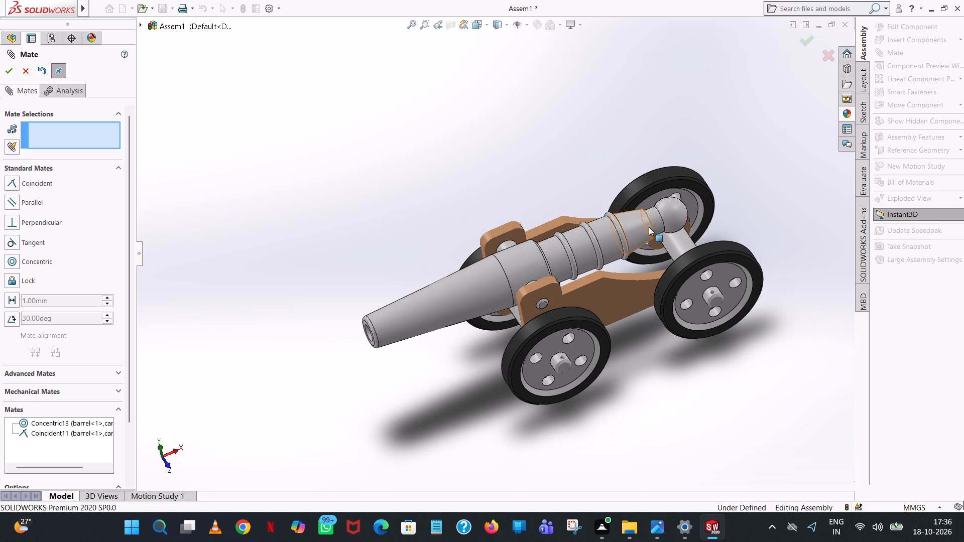
left_click_drag(649, 227, 646, 225)
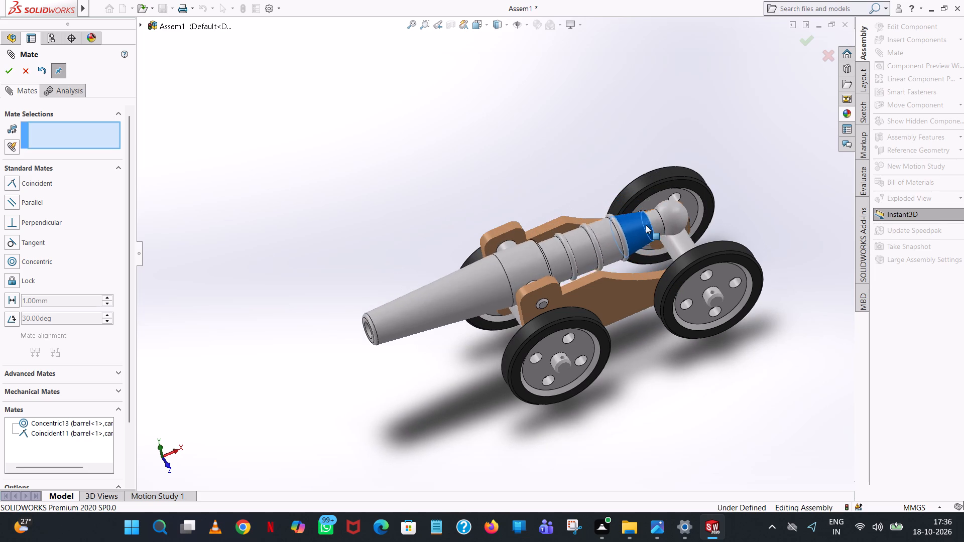
left_click_drag(646, 225, 646, 240)
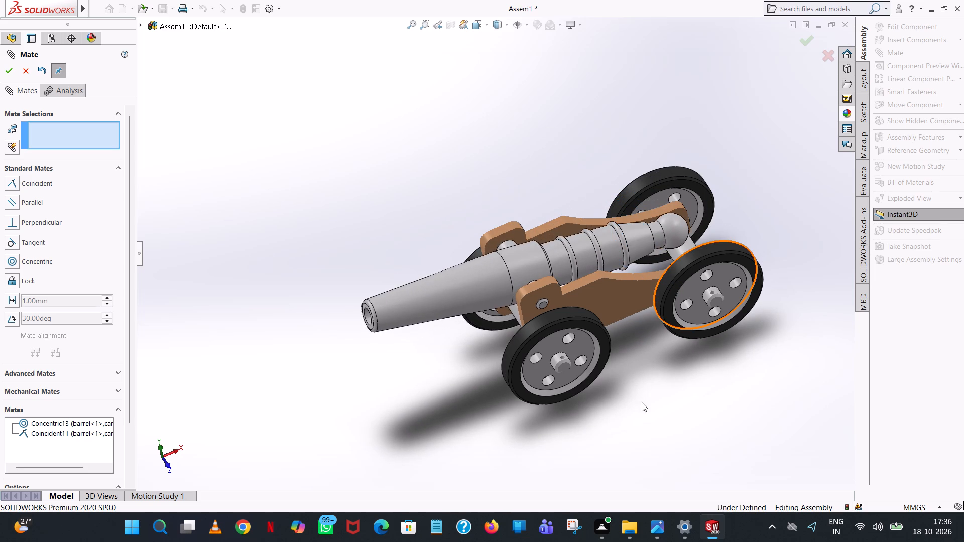
middle_click_drag(642, 402, 649, 250)
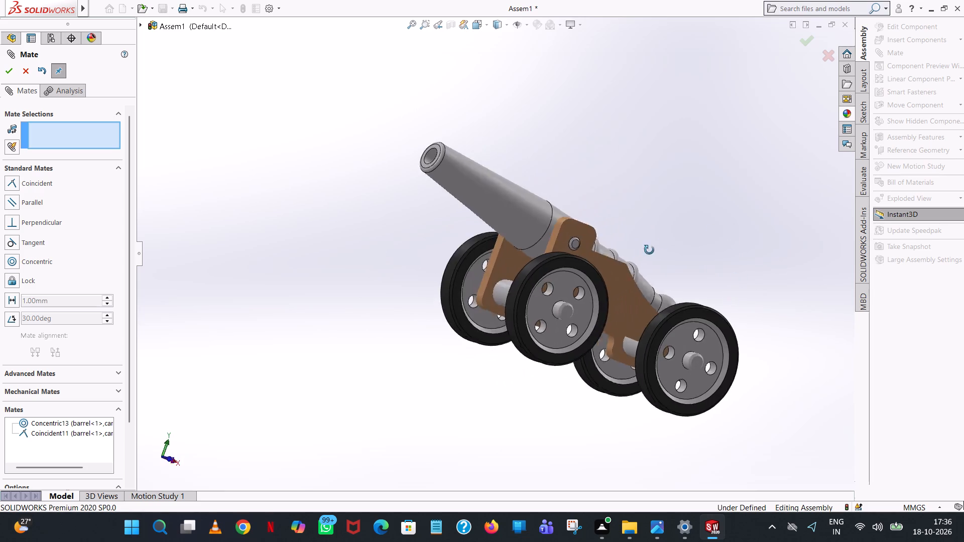
middle_click_drag(649, 250, 628, 313)
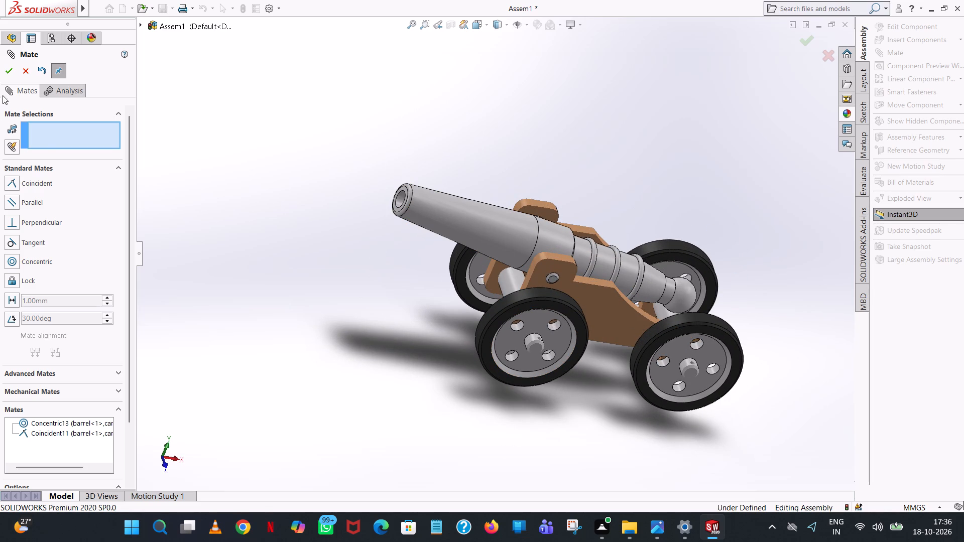
left_click(3, 73)
Fine-tune the barrel's elevation between the carriages so the muzzle points slightly upward.
left_click_drag(464, 211, 462, 222)
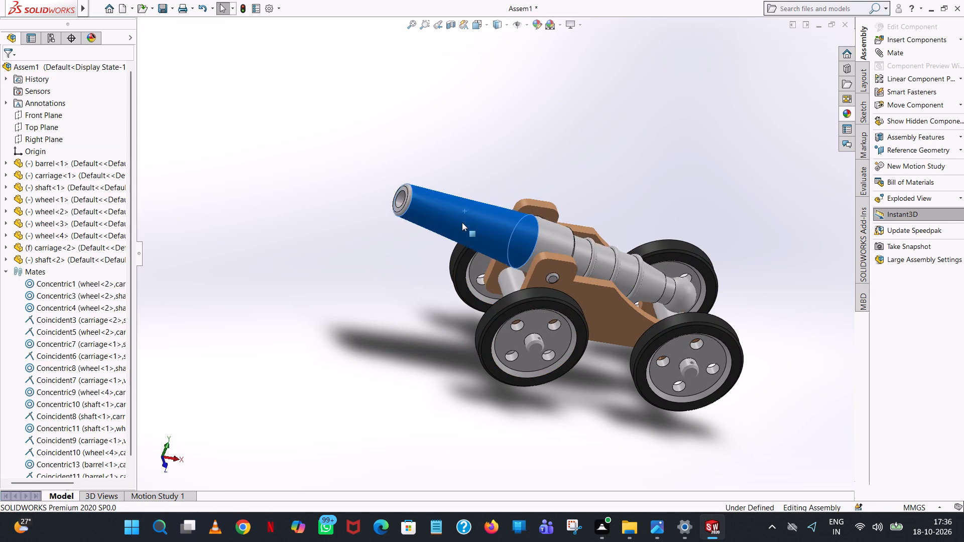
left_click_drag(462, 222, 483, 233)
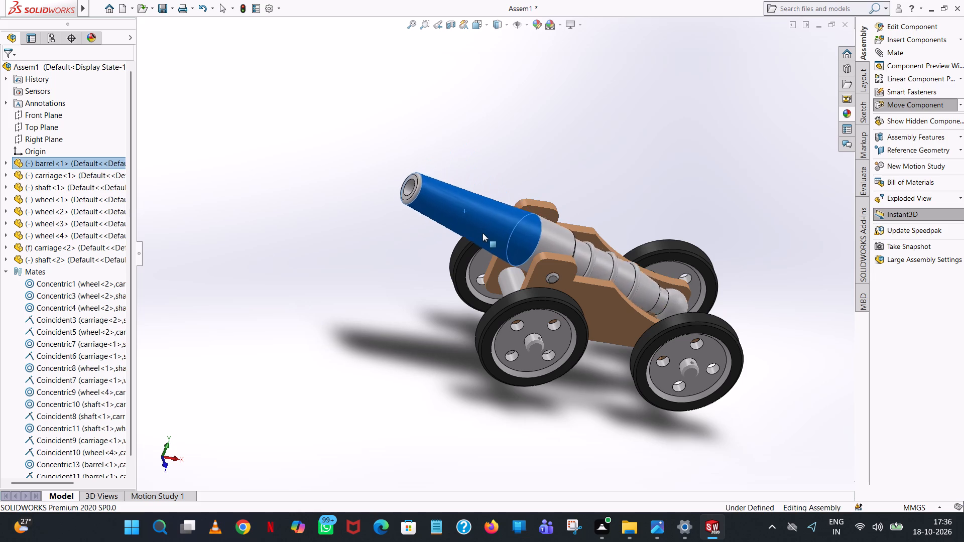
left_click_drag(483, 233, 478, 238)
left_click(578, 449)
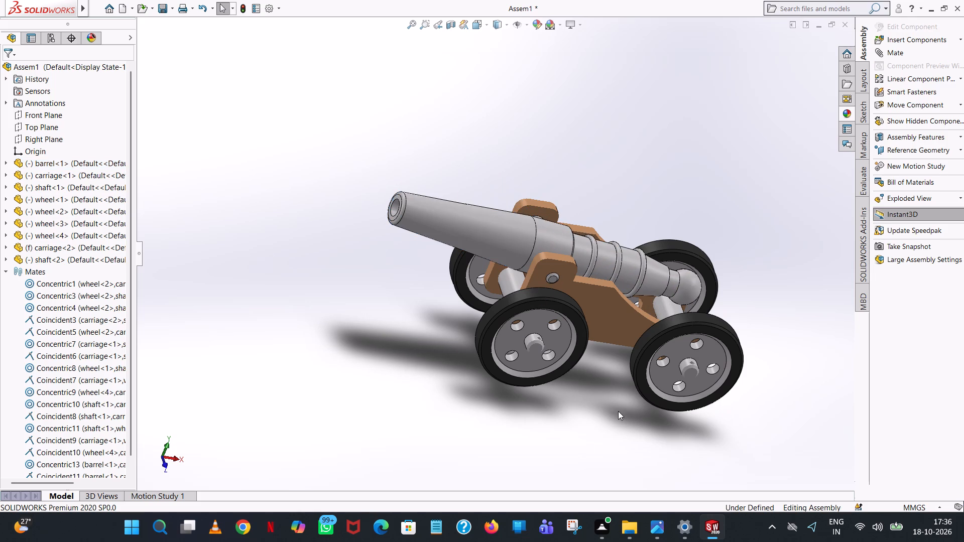
middle_click_drag(619, 410, 618, 395)
scroll(618, 395, "up", 7)
scroll(615, 395, "down", 3)
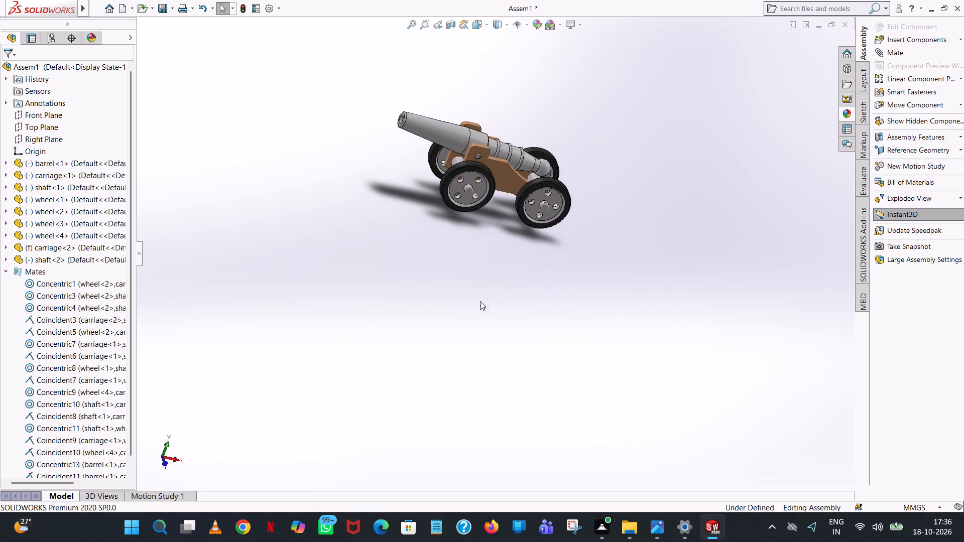
scroll(517, 163, "down", 3)
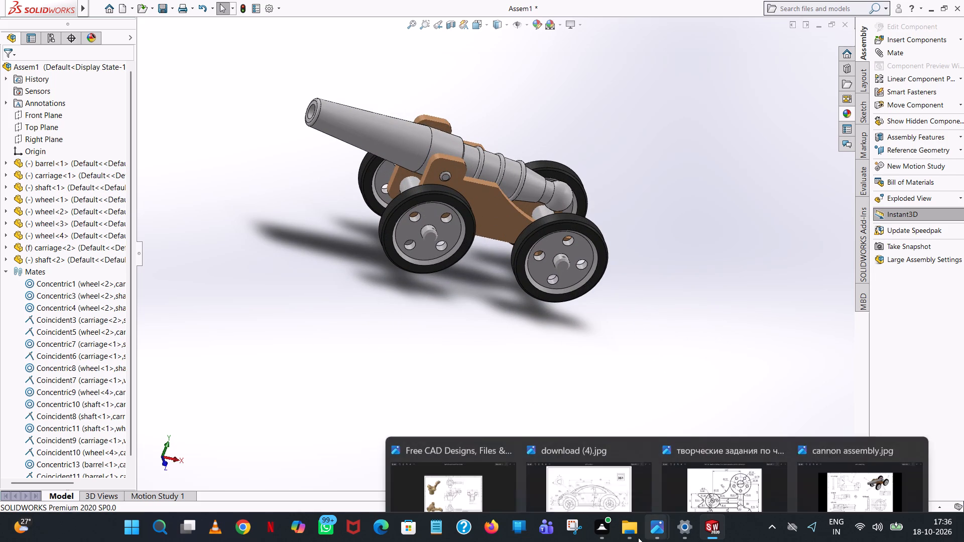
Test the freedom of movement of the wheels, shaft<2> and the barrel by moving each in the assembly.
left_click_drag(543, 273, 607, 225)
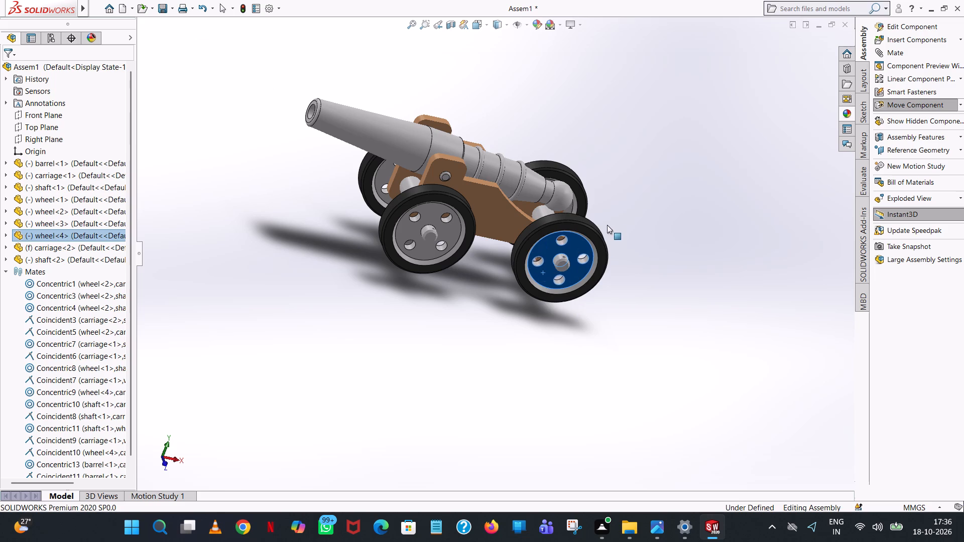
left_click_drag(607, 225, 579, 342)
middle_click_drag(664, 257, 506, 291)
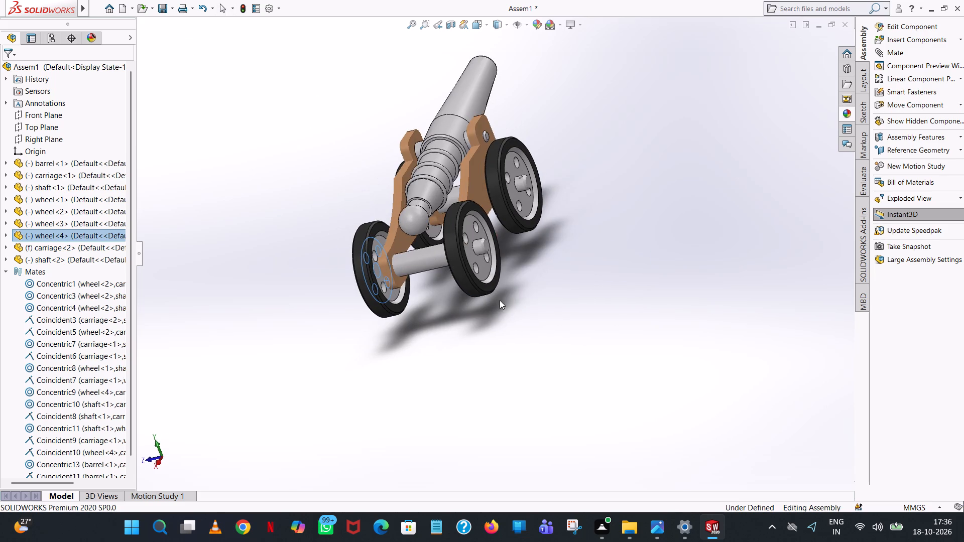
left_click_drag(457, 268, 548, 266)
left_click_drag(511, 196, 576, 196)
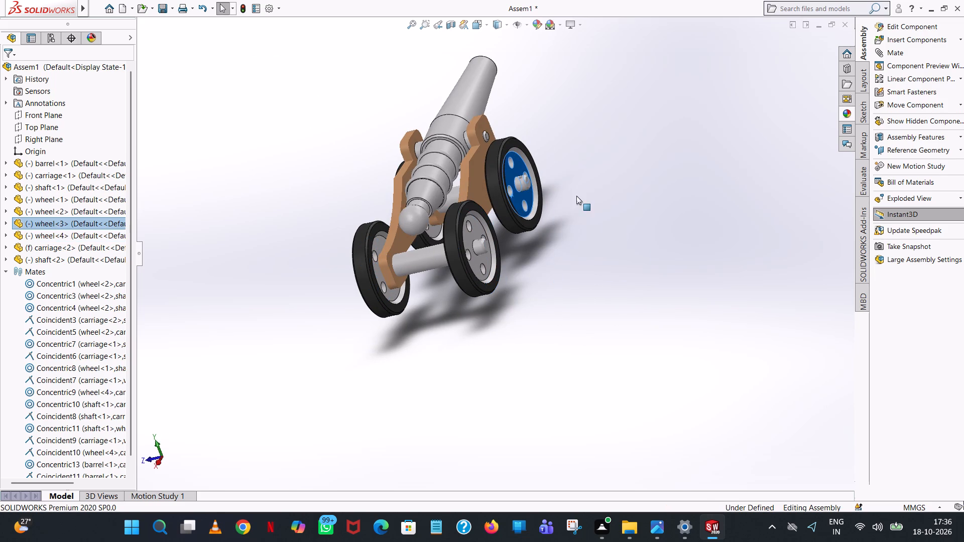
left_click_drag(576, 196, 576, 196)
left_click_drag(518, 183, 604, 193)
left_click_drag(423, 197, 423, 197)
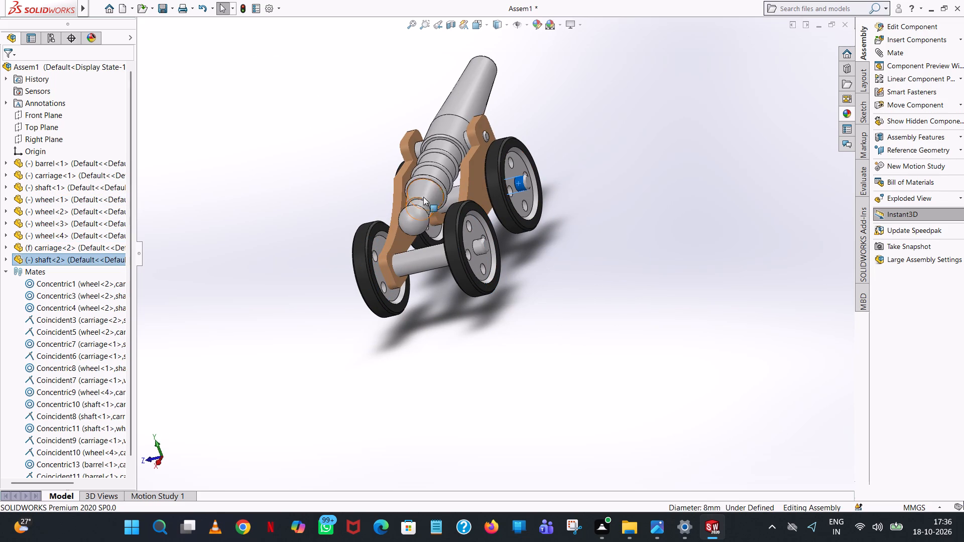
left_click_drag(423, 197, 499, 172)
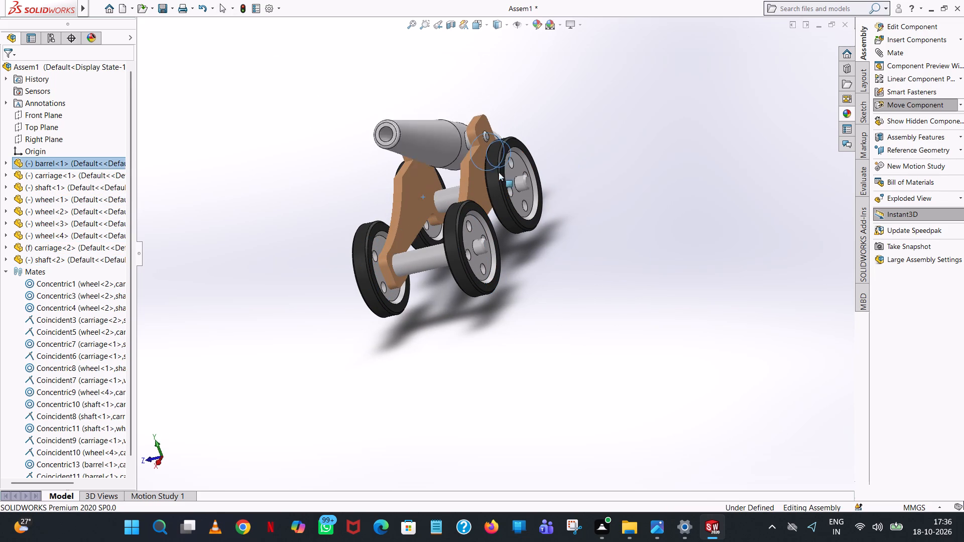
left_click_drag(499, 172, 494, 174)
Test carriage<1>'s movement by swinging it, and examine its rear hole relative to the rear shaft from below.
left_click_drag(461, 187, 552, 206)
left_click_drag(544, 210, 621, 204)
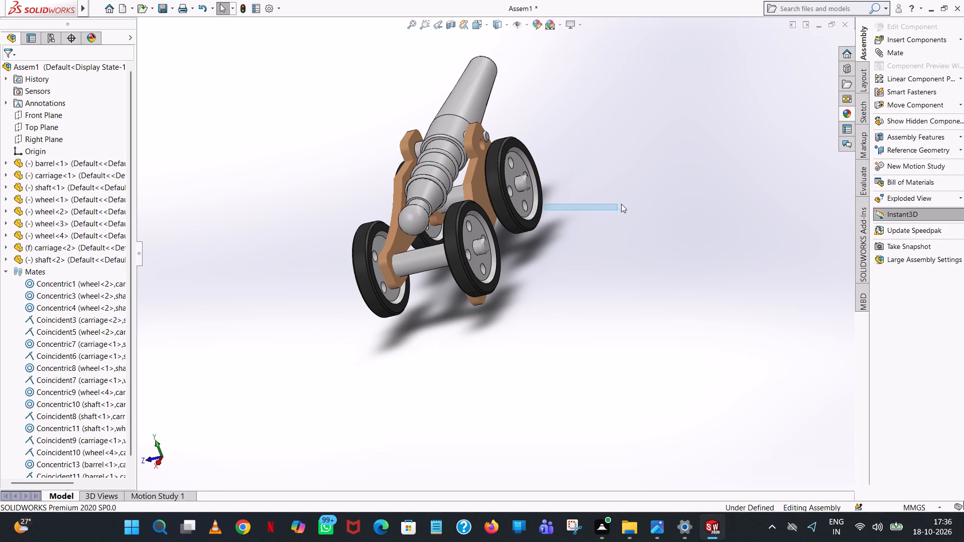
left_click_drag(621, 204, 632, 204)
middle_click_drag(620, 289, 672, 171)
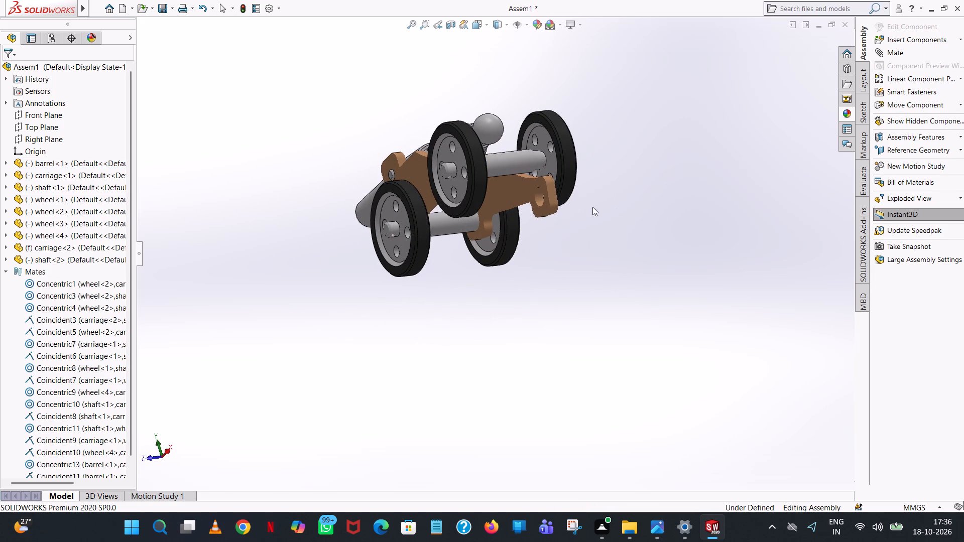
left_click_drag(553, 202, 542, 164)
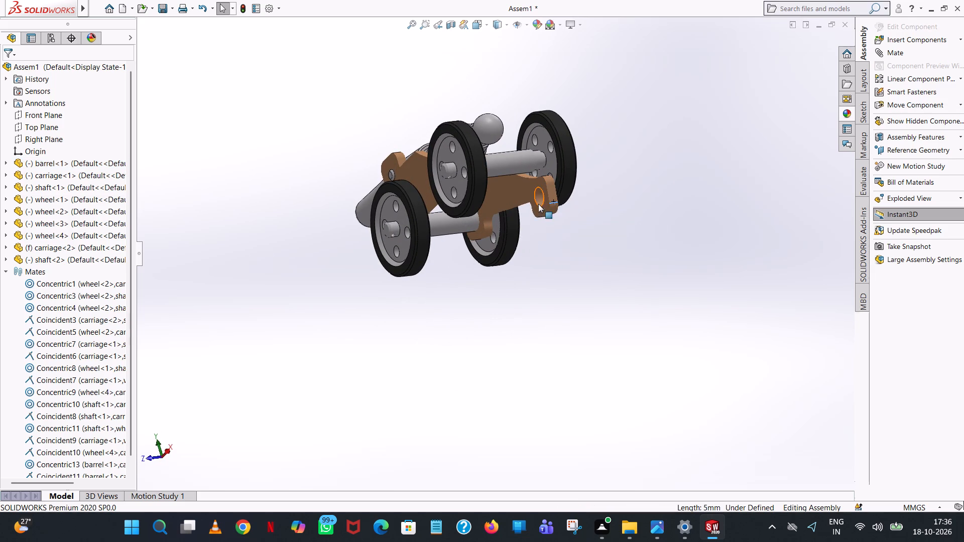
left_click_drag(520, 197, 553, 158)
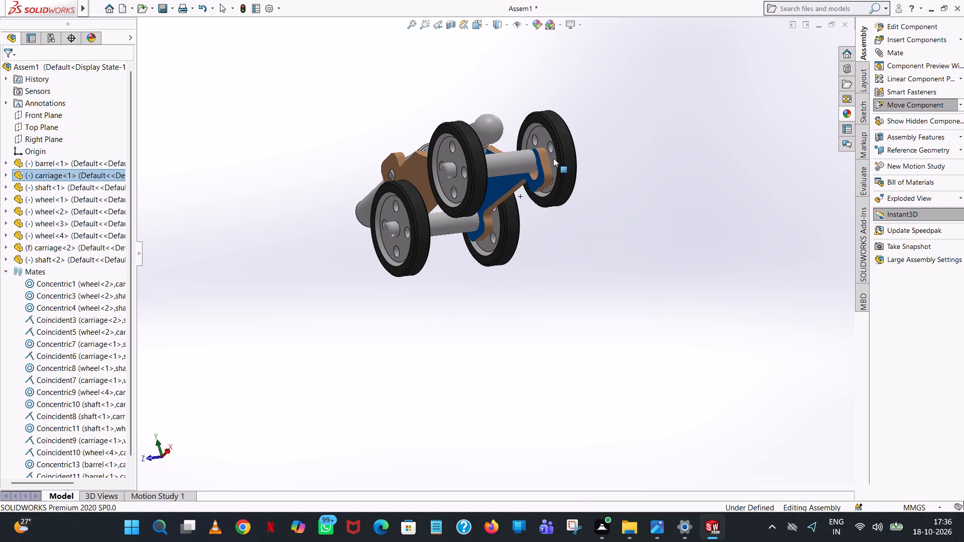
left_click_drag(553, 158, 565, 176)
left_click(726, 169)
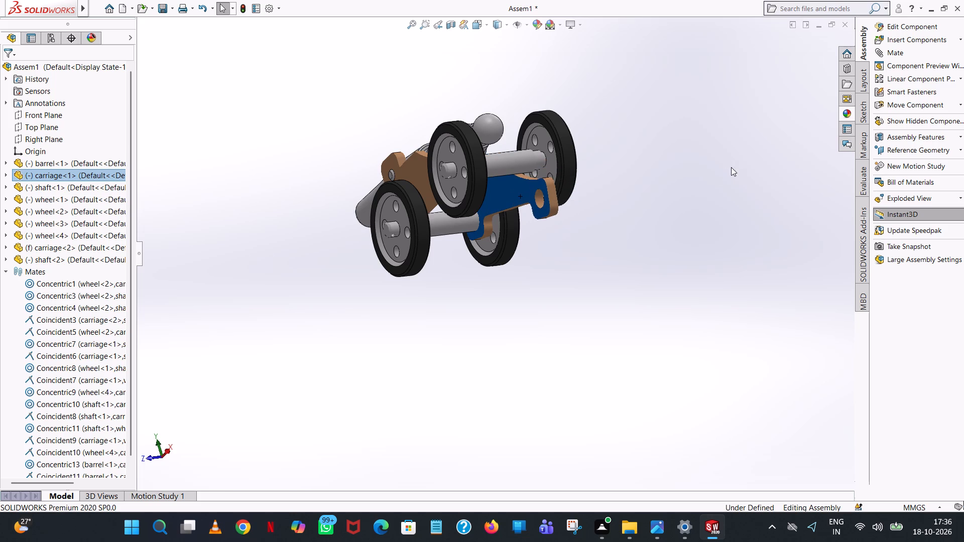
Add a coincident mate between the inner edge of carriage<1>'s rear shaft hole and the shoulder of shaft<1>.
left_click(922, 50)
right_click_drag(0, 207, 26, 232)
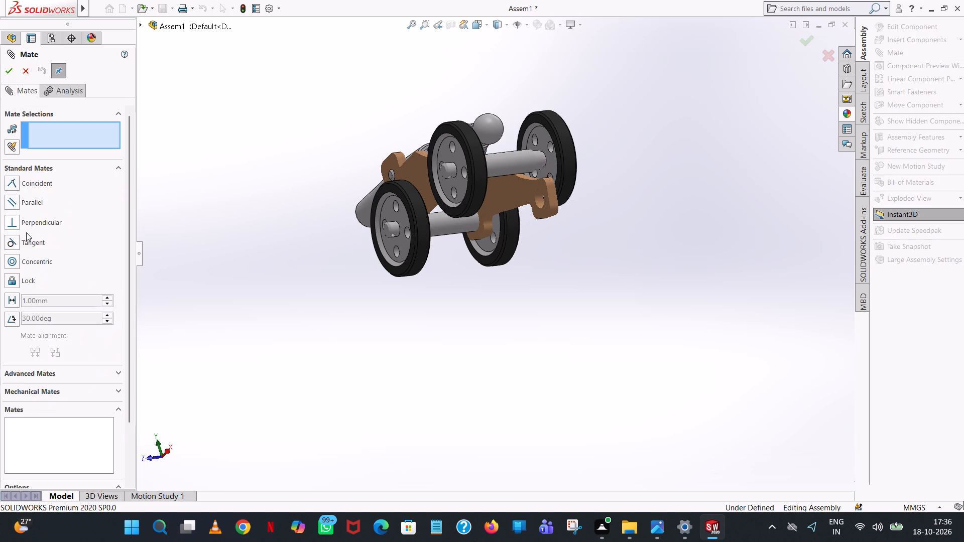
right_click_drag(26, 232, 118, 205)
left_click(34, 189)
right_click_drag(247, 243, 358, 263)
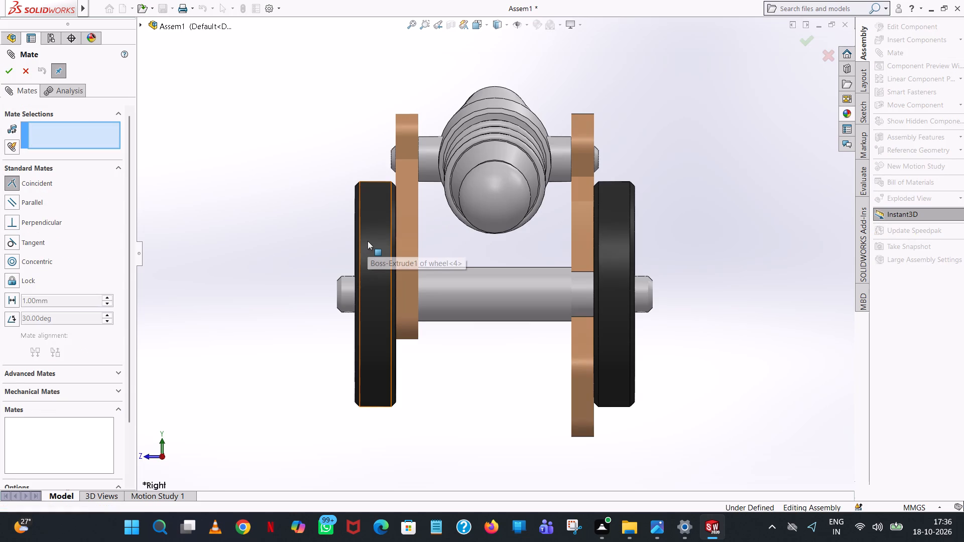
middle_click_drag(581, 321, 588, 304)
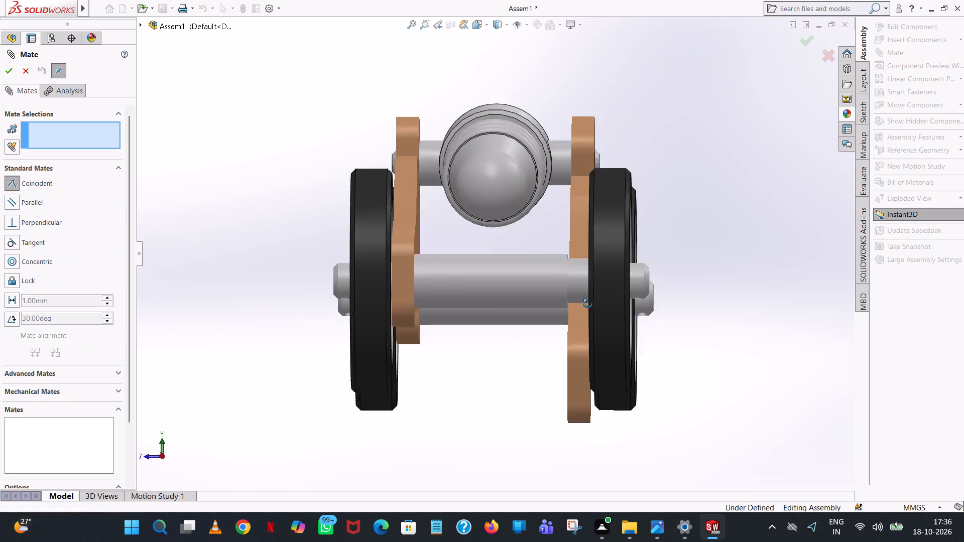
middle_click_drag(588, 304, 626, 221)
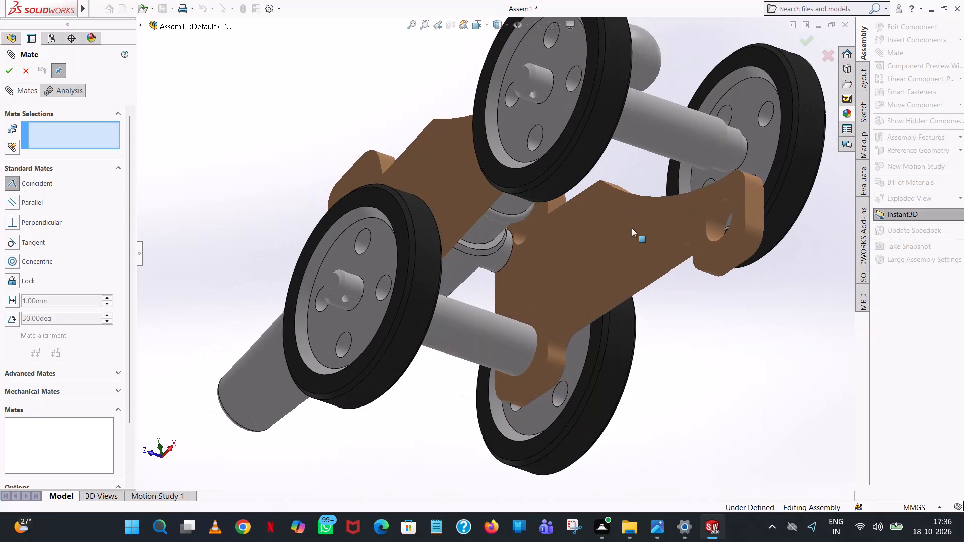
left_click(715, 201)
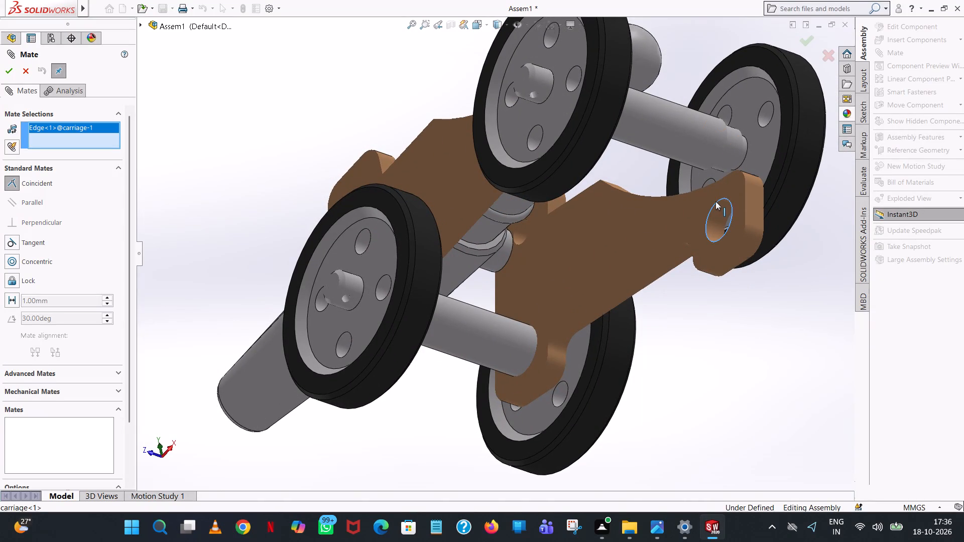
middle_click_drag(730, 188, 673, 237)
scroll(712, 150, "down", 5)
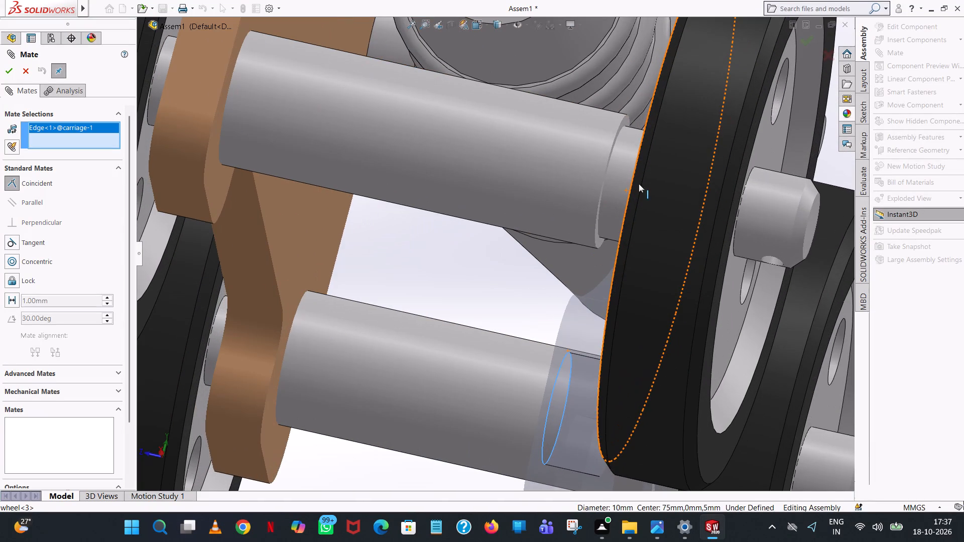
left_click(625, 121)
left_click(715, 104)
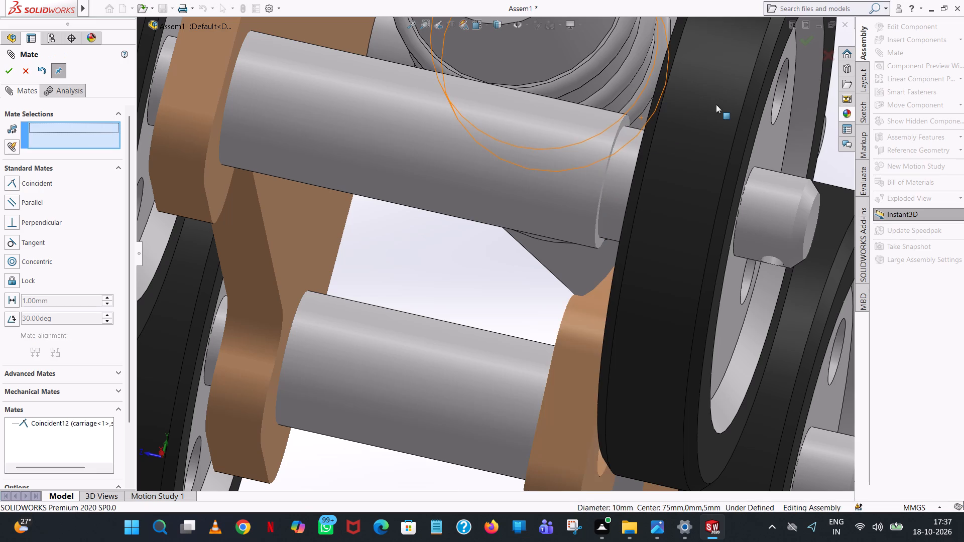
Test the movement of both carriages, swinging carriage<1> up and down to check its rear hole against shaft<1>.
middle_click_drag(522, 326, 559, 313)
scroll(555, 291, "down", 1)
scroll(567, 318, "up", 6)
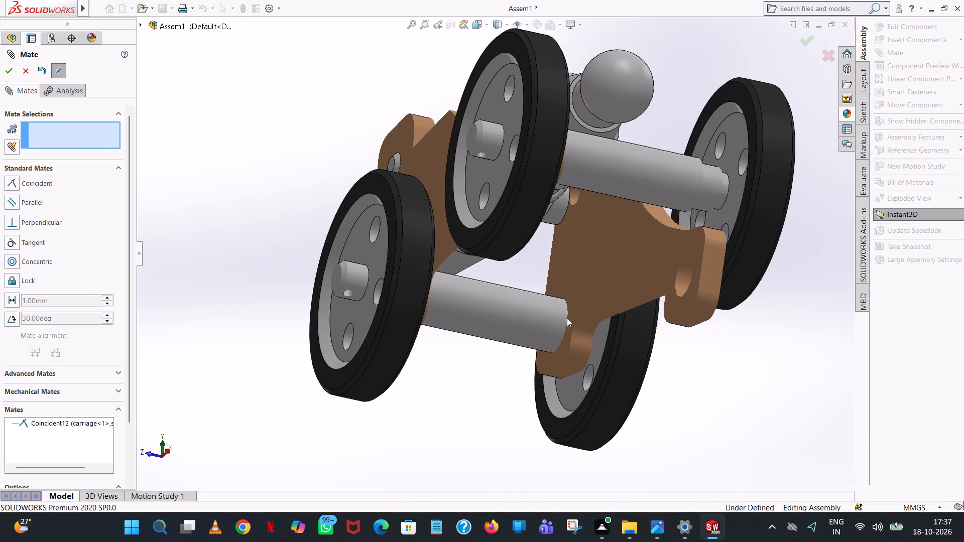
left_click_drag(692, 251, 724, 182)
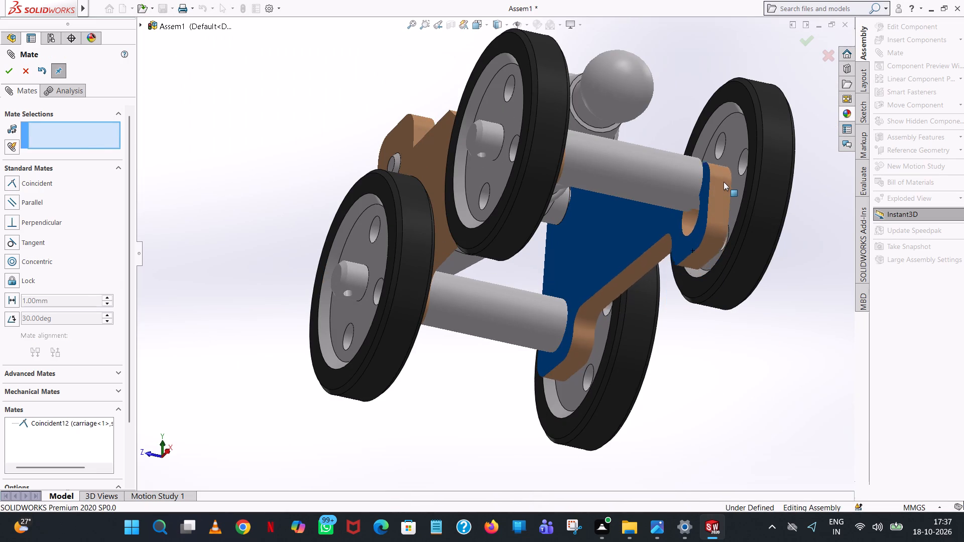
left_click_drag(724, 182, 740, 68)
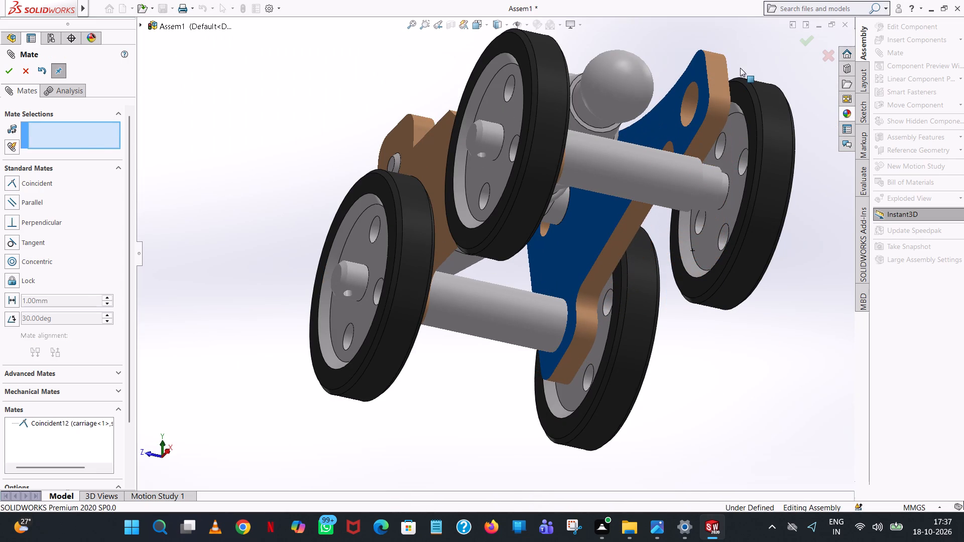
left_click_drag(740, 68, 728, 164)
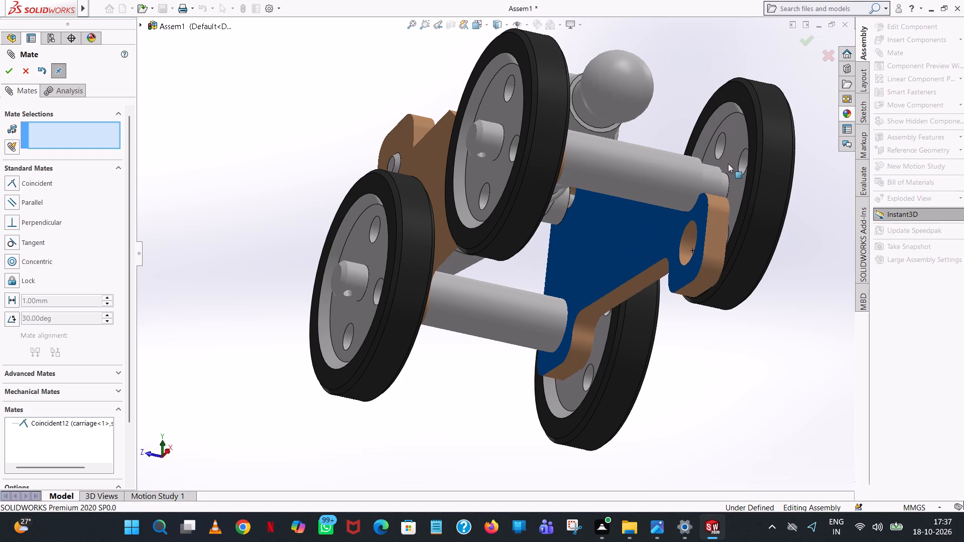
left_click_drag(728, 164, 740, 124)
left_click_drag(432, 141, 435, 175)
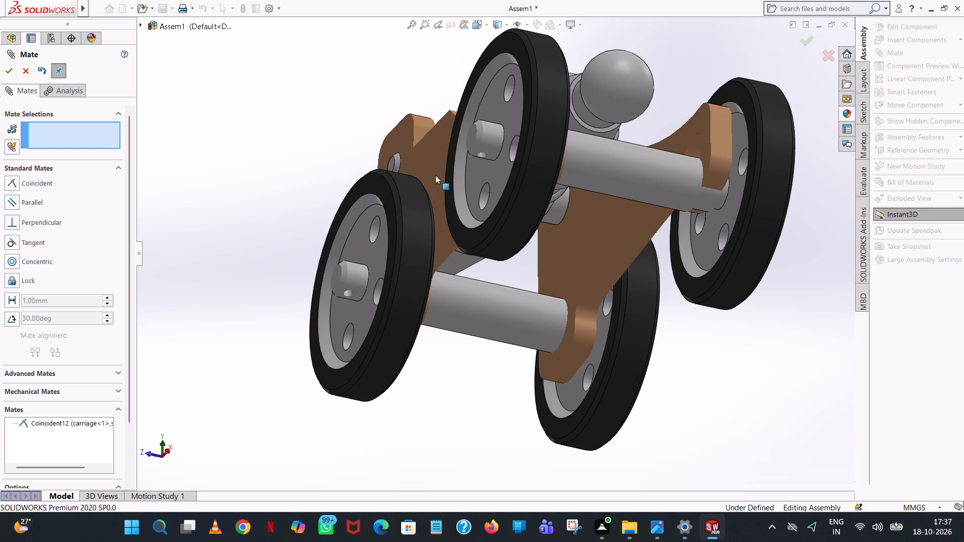
left_click_drag(435, 175, 462, 223)
left_click_drag(696, 116, 710, 149)
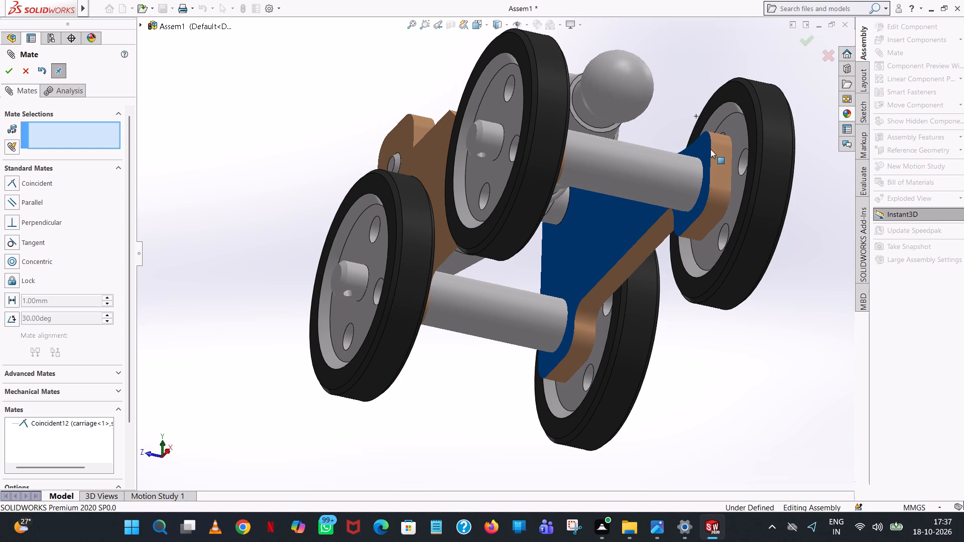
left_click_drag(710, 149, 707, 85)
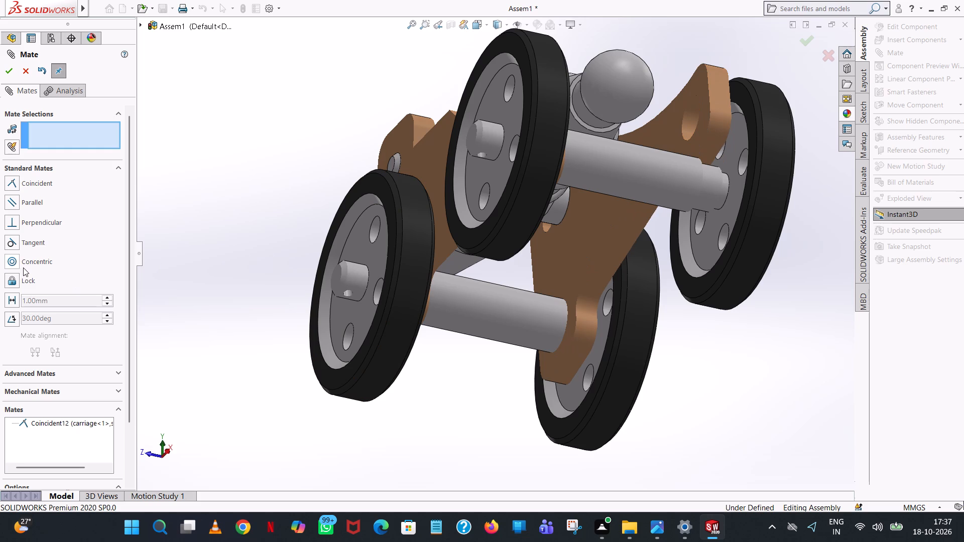
Add a concentric mate between carriage<1>'s rear shaft hole and the stepped cylindrical end of shaft<1>.
left_click(29, 259)
left_click(685, 115)
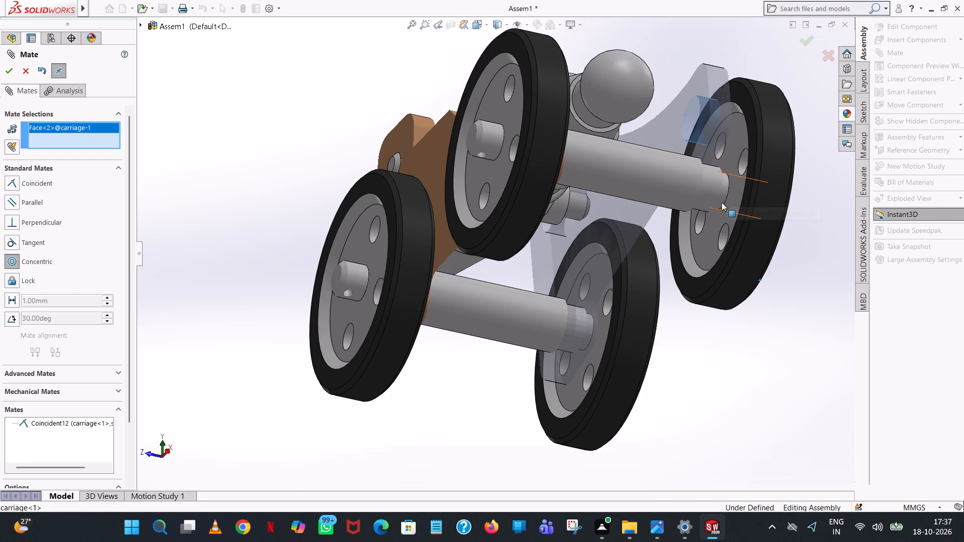
middle_click_drag(719, 206, 708, 225)
scroll(709, 224, "down", 1)
scroll(708, 225, "up", 1)
scroll(712, 208, "down", 6)
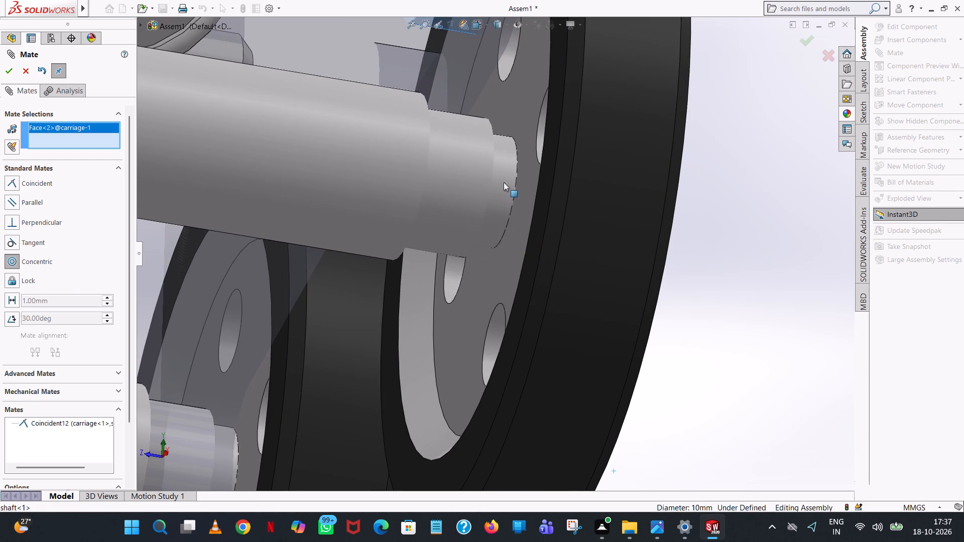
left_click(470, 177)
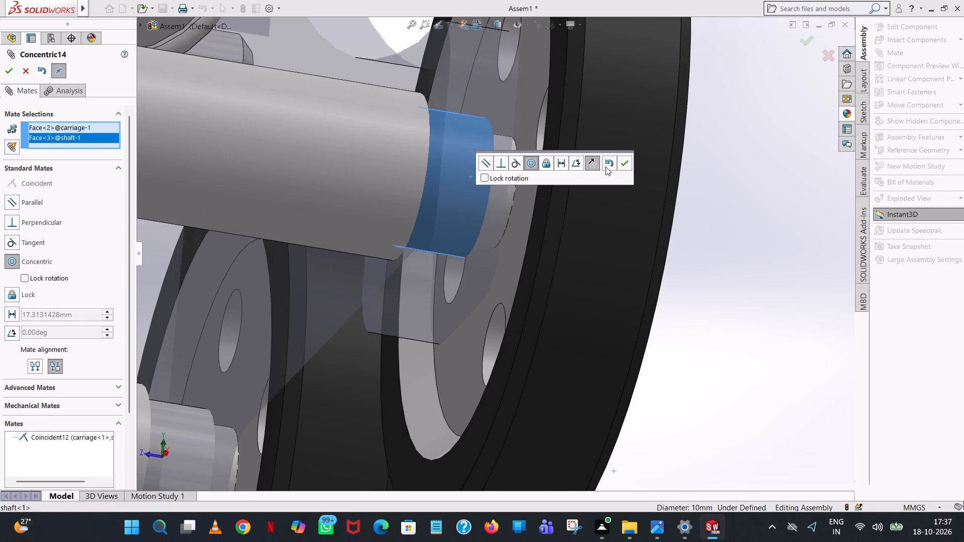
left_click(626, 162)
Test the remaining freedom of movement of the carriages, shafts and wheels by trying to move each one.
left_click_drag(469, 213, 448, 207)
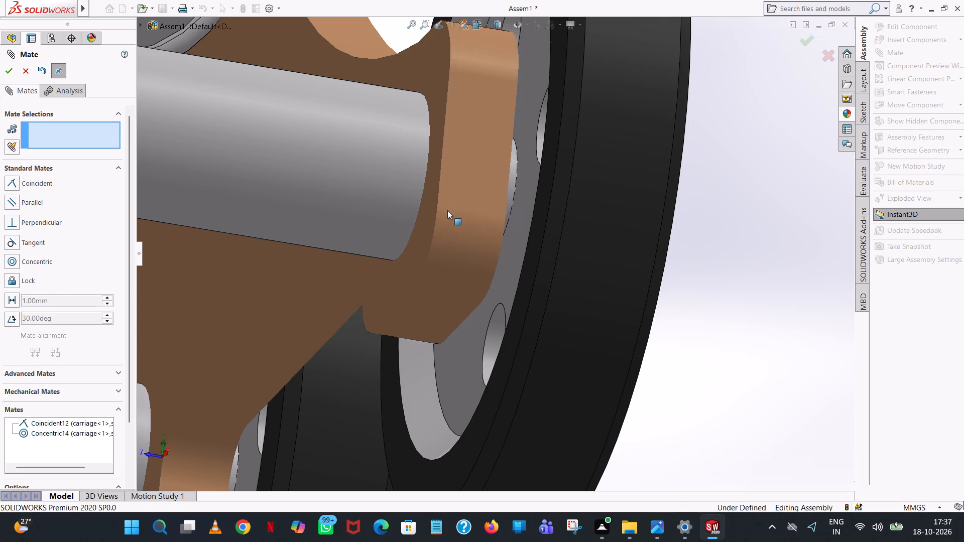
scroll(447, 210, "up", 7)
left_click_drag(374, 212, 361, 326)
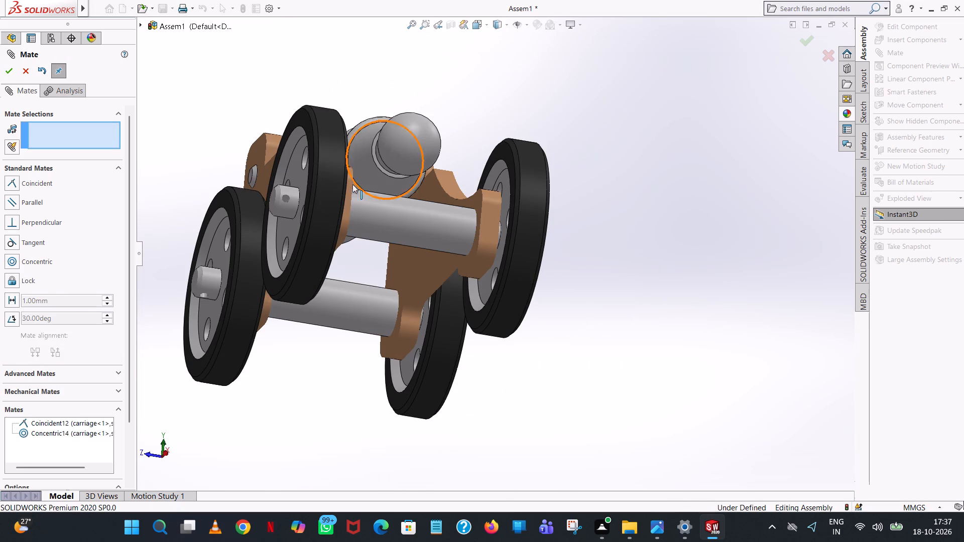
left_click_drag(333, 197, 304, 270)
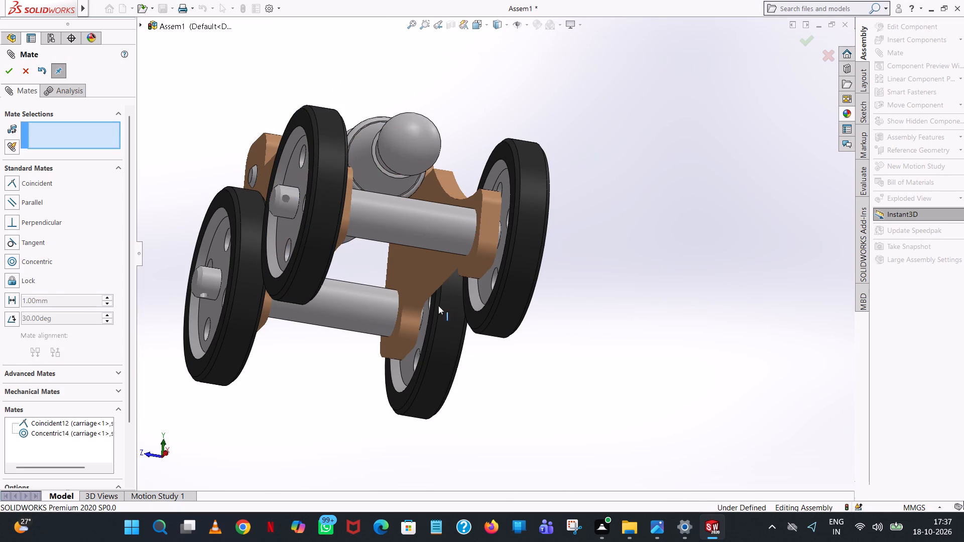
left_click_drag(443, 345, 439, 366)
left_click_drag(355, 313, 339, 309)
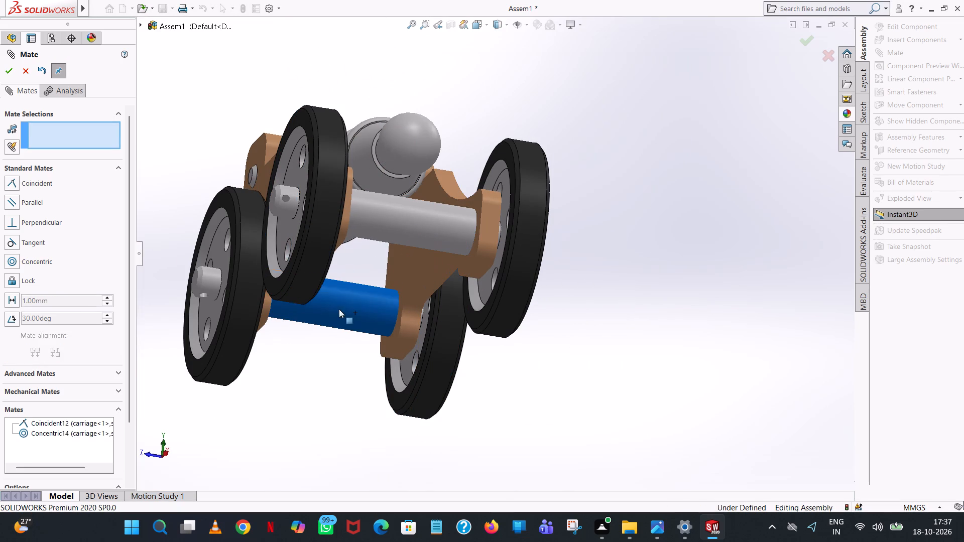
left_click_drag(339, 309, 382, 321)
left_click_drag(403, 327, 465, 341)
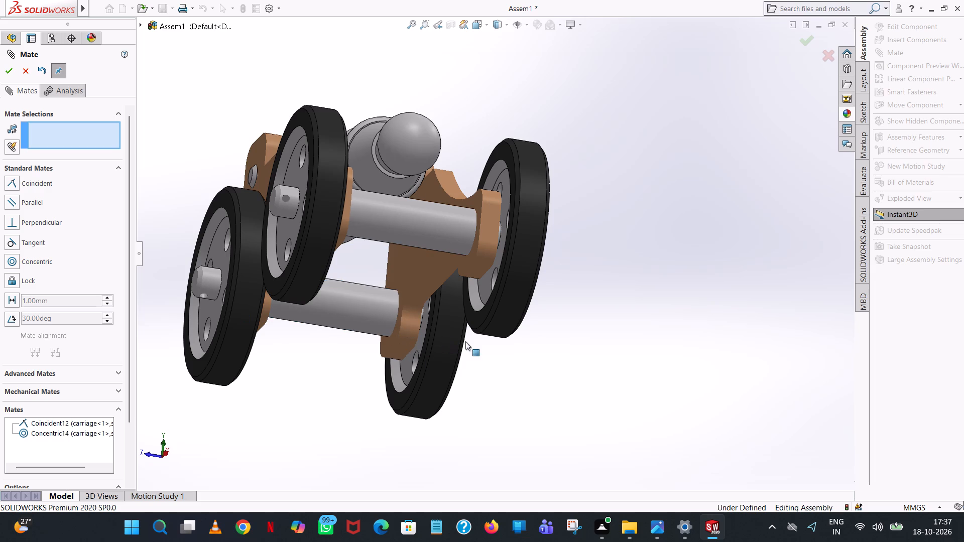
left_click_drag(465, 341, 449, 331)
left_click_drag(406, 275, 401, 385)
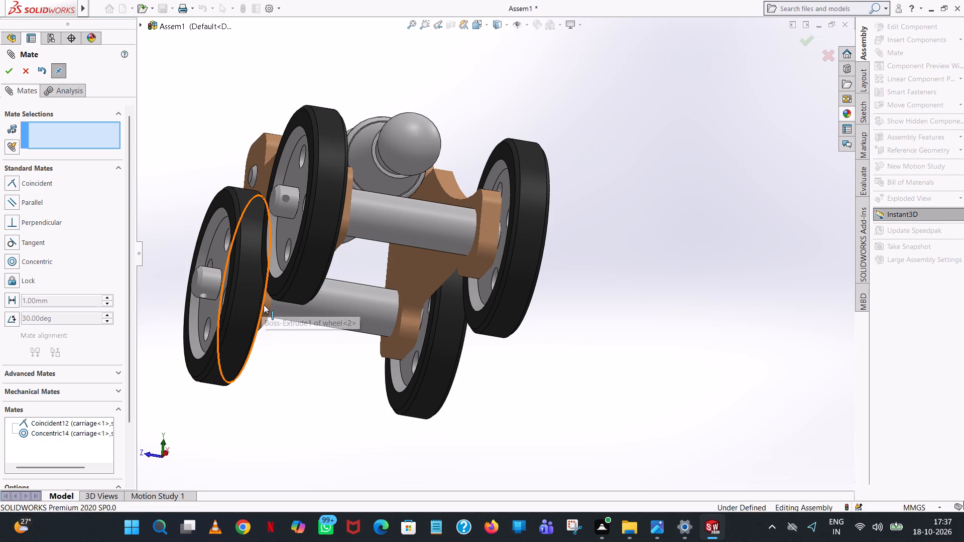
left_click_drag(265, 307, 254, 381)
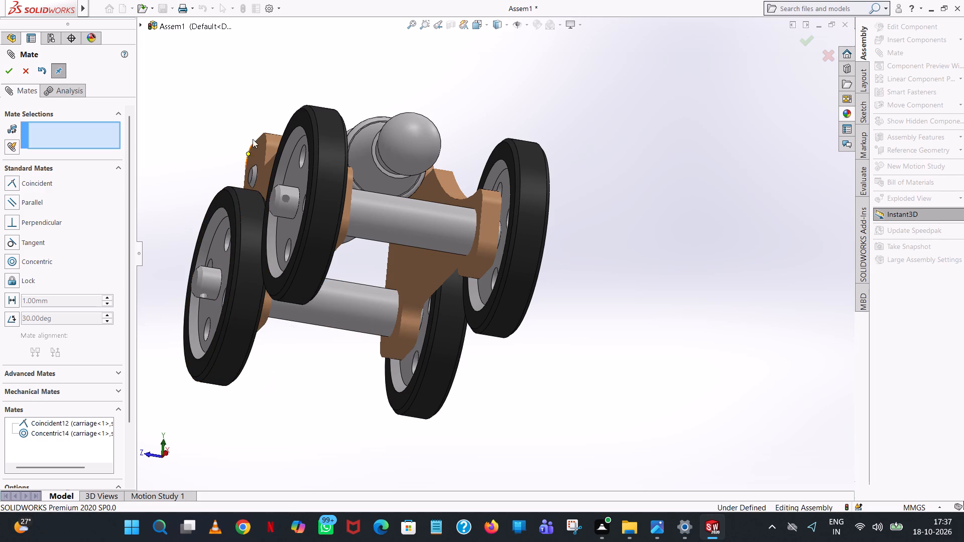
left_click_drag(259, 149, 263, 250)
Tilt the barrel's breech slightly downward between the carriages, finish mating, and view the whole cannon from the side.
left_click_drag(429, 144, 427, 206)
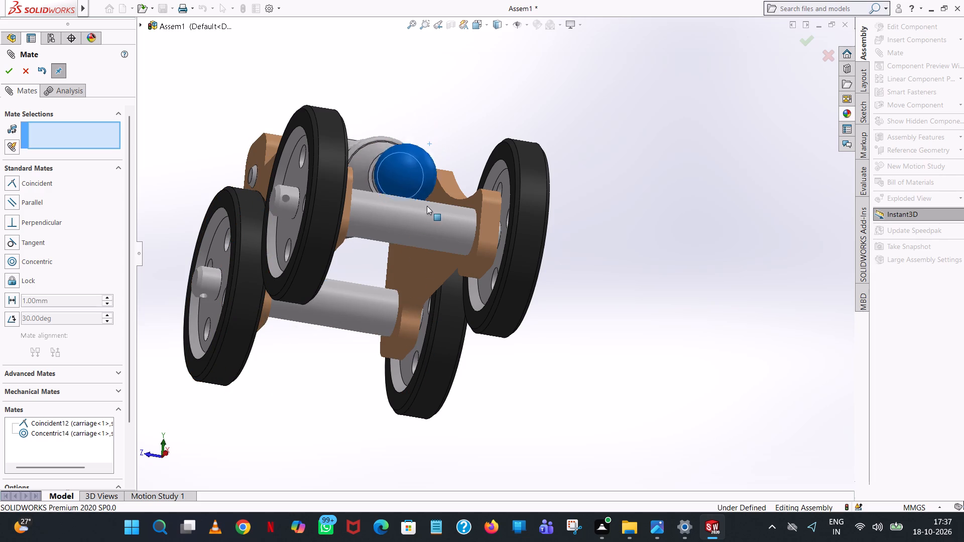
left_click_drag(427, 206, 421, 183)
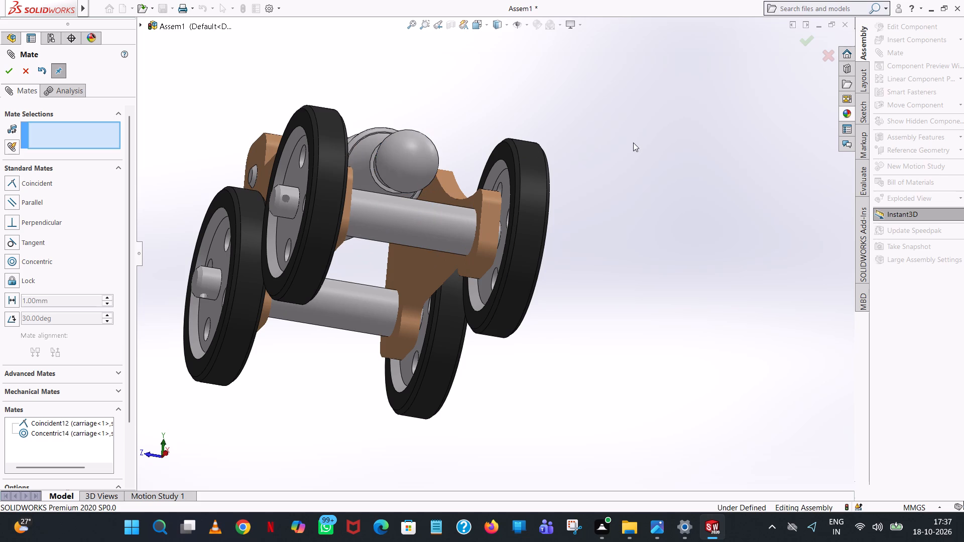
left_click(633, 143)
left_click(7, 70)
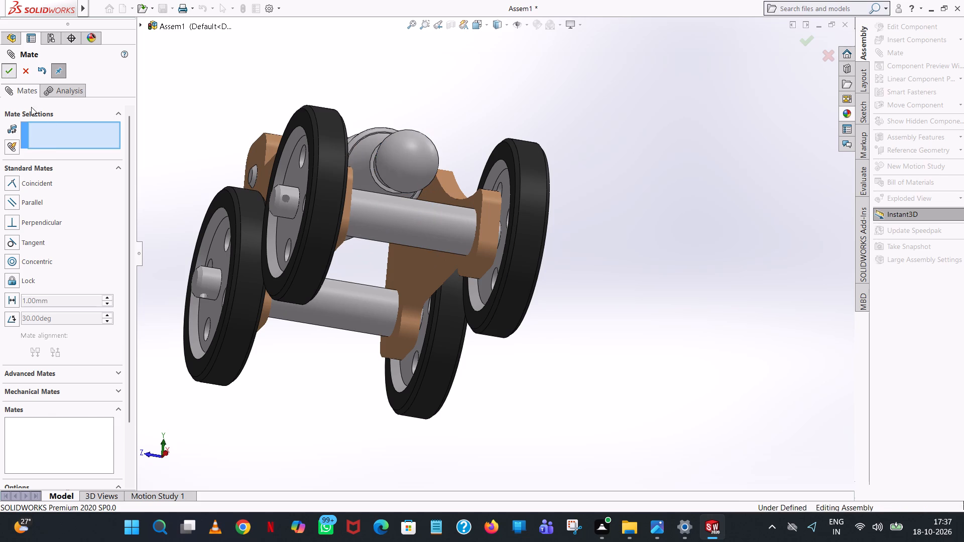
left_click(680, 203)
scroll(355, 351, "up", 4)
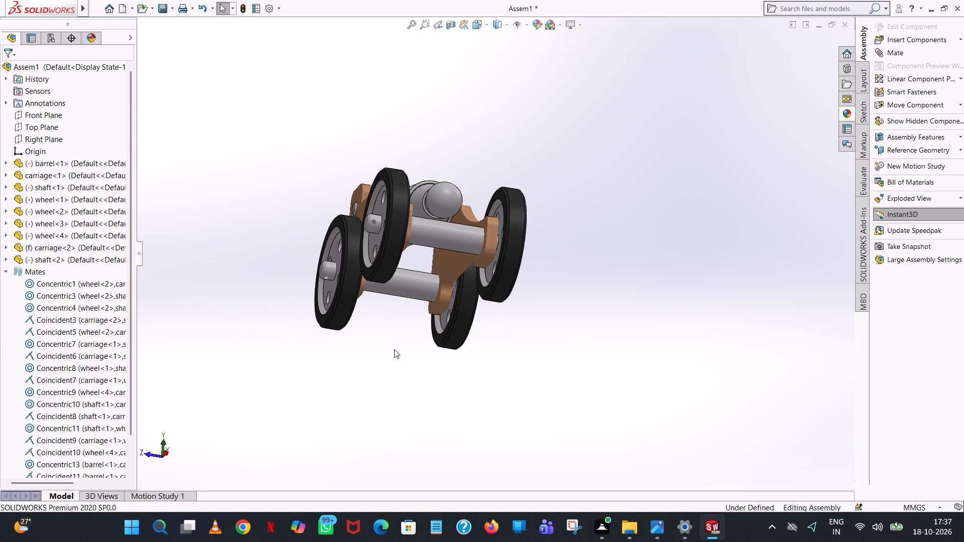
middle_click_drag(417, 343, 567, 293)
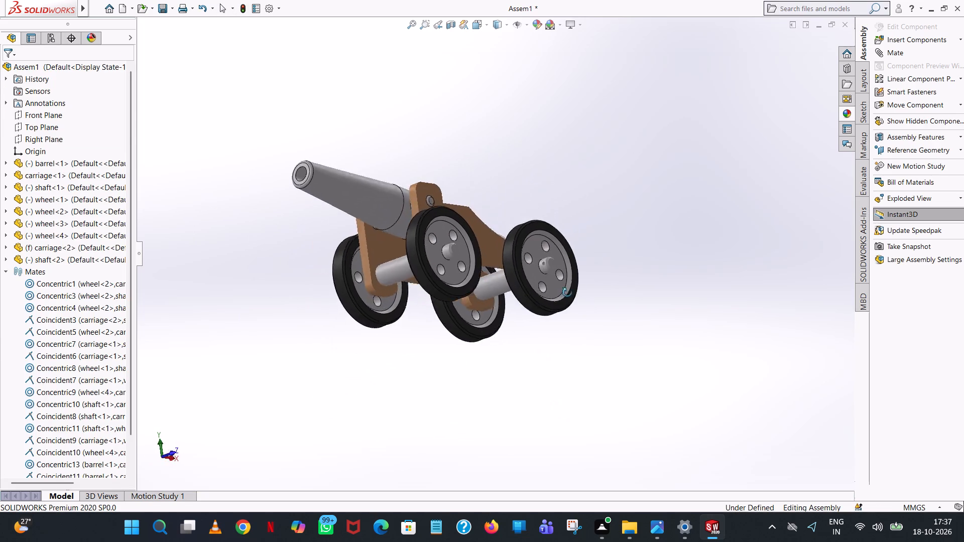
middle_click_drag(567, 293, 539, 344)
middle_click_drag(539, 344, 527, 380)
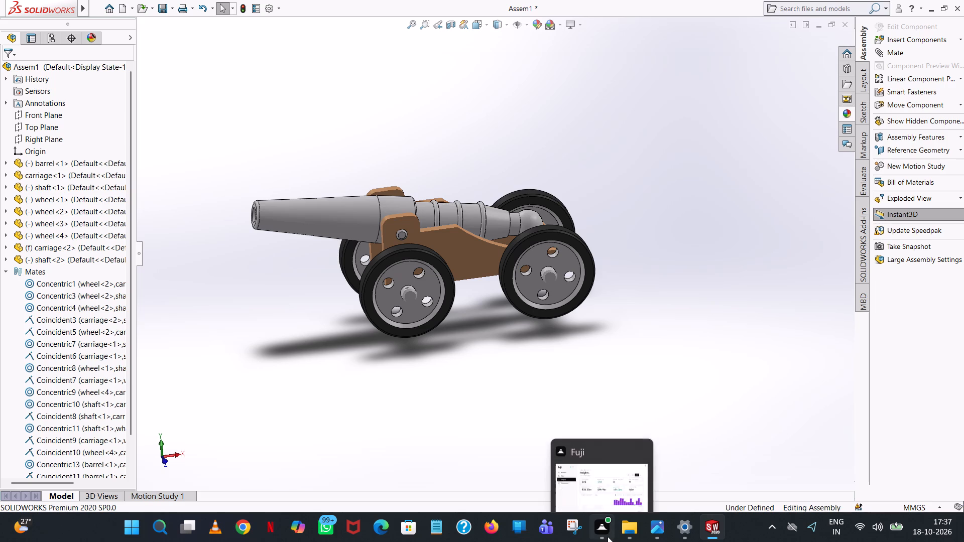
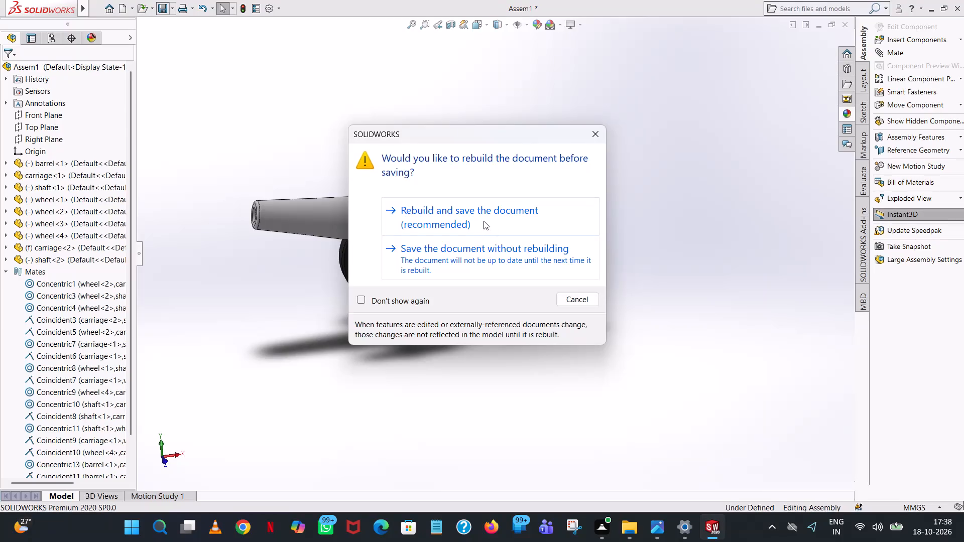
Rebuild and save the cannon assembly as Assem1 in the cannon assembly folder, in SOLIDWORKS Assembly format.
left_click(484, 221)
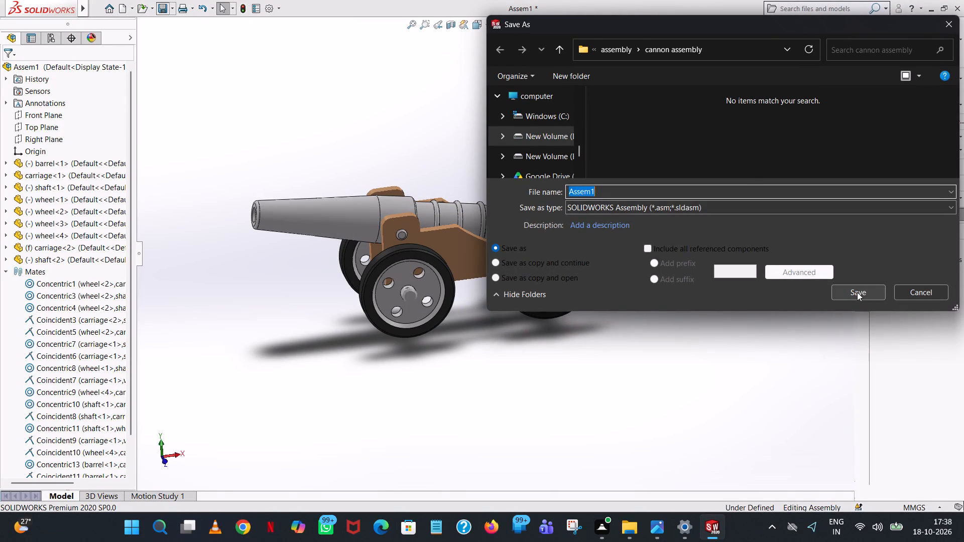
left_click(857, 292)
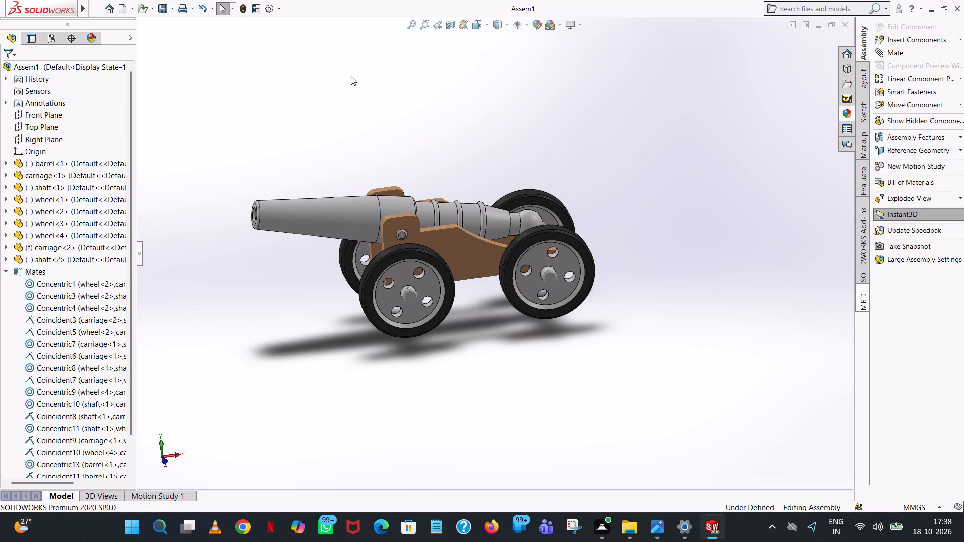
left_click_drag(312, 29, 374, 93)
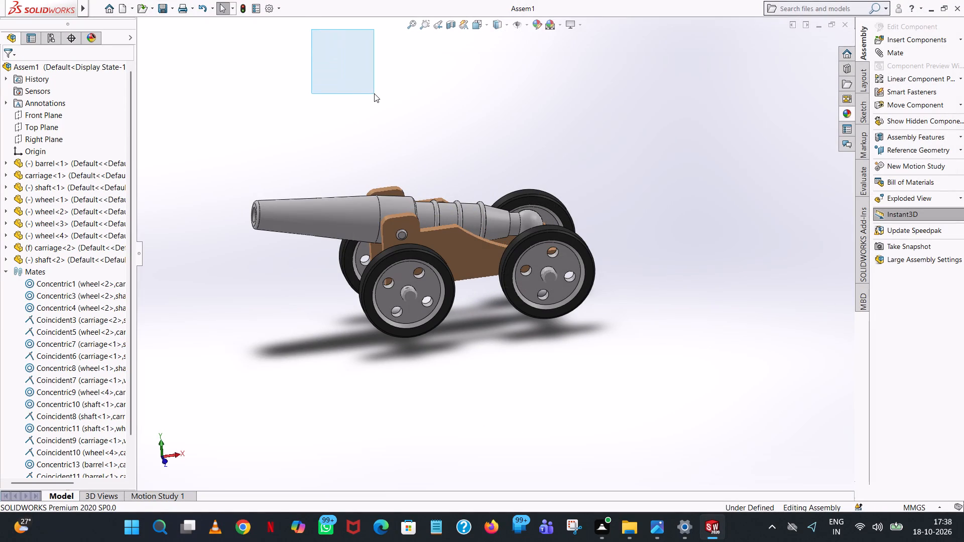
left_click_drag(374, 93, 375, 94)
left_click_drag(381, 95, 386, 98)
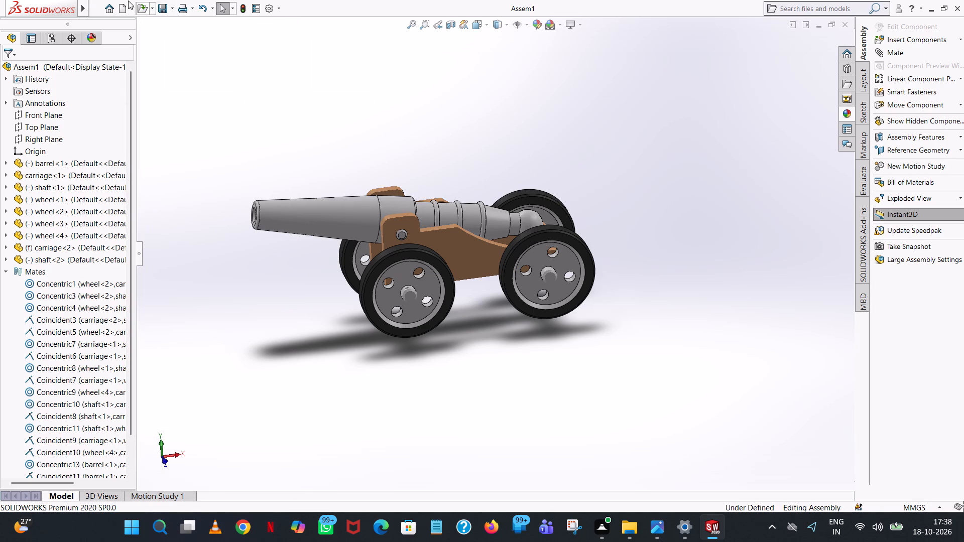
Save a copy of the assembly as an Adobe PDF named Assem1 in the cannon assembly folder.
left_click(171, 3)
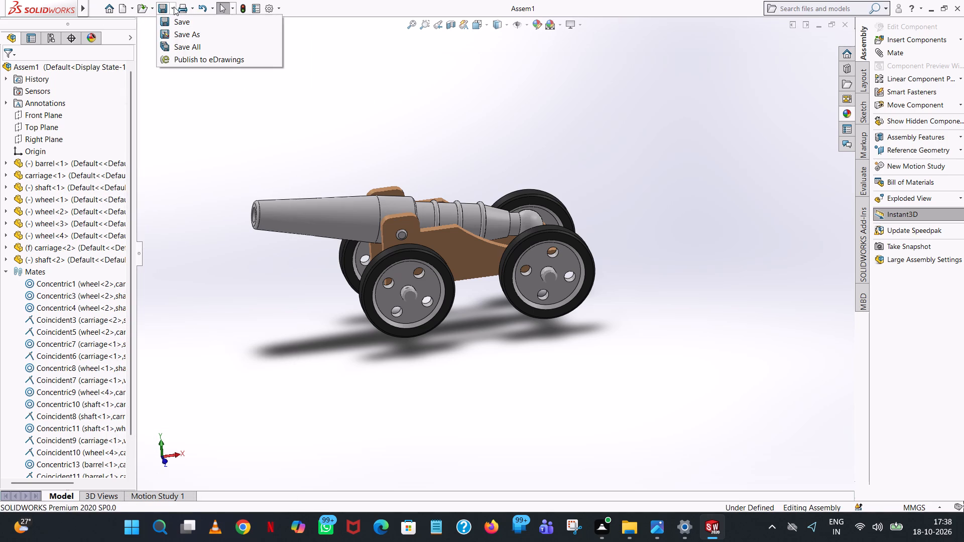
left_click(175, 35)
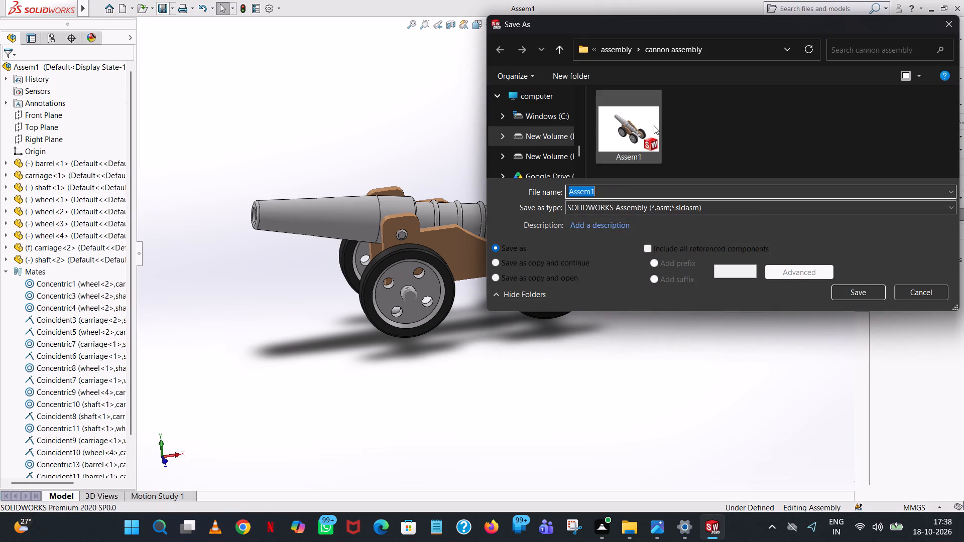
left_click(688, 205)
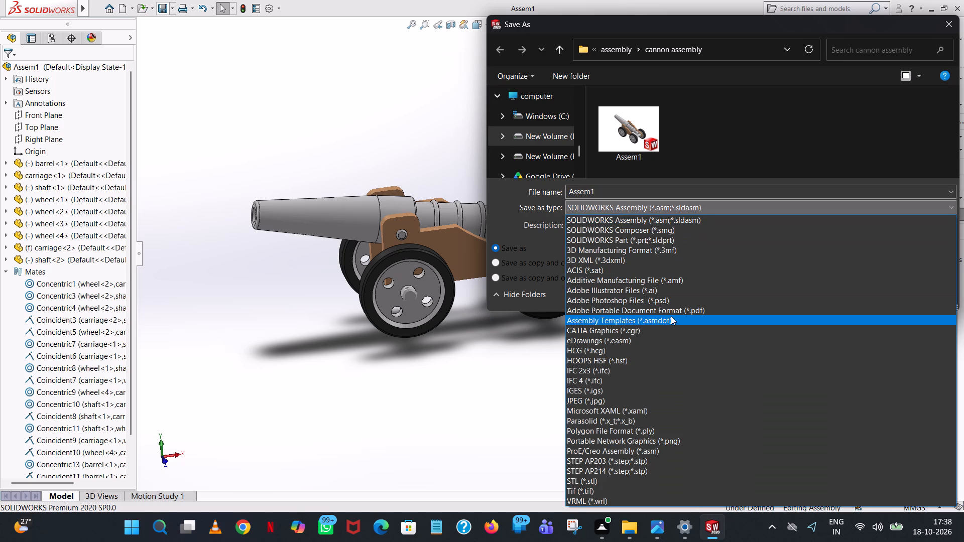
left_click(680, 310)
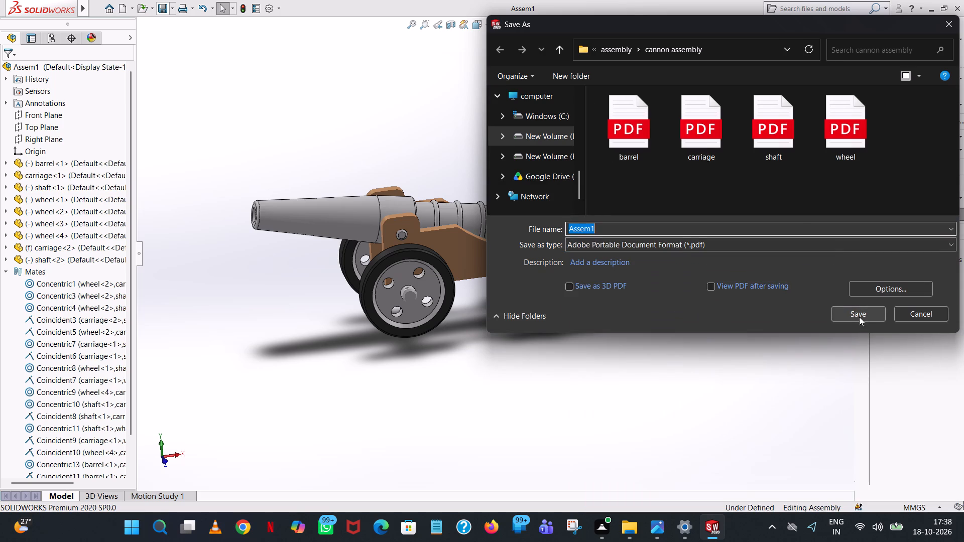
left_click(859, 317)
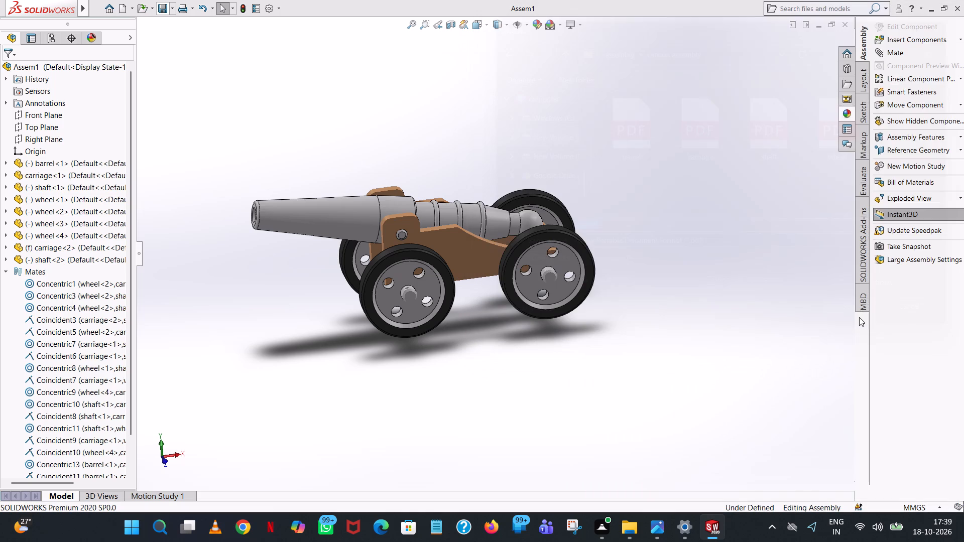